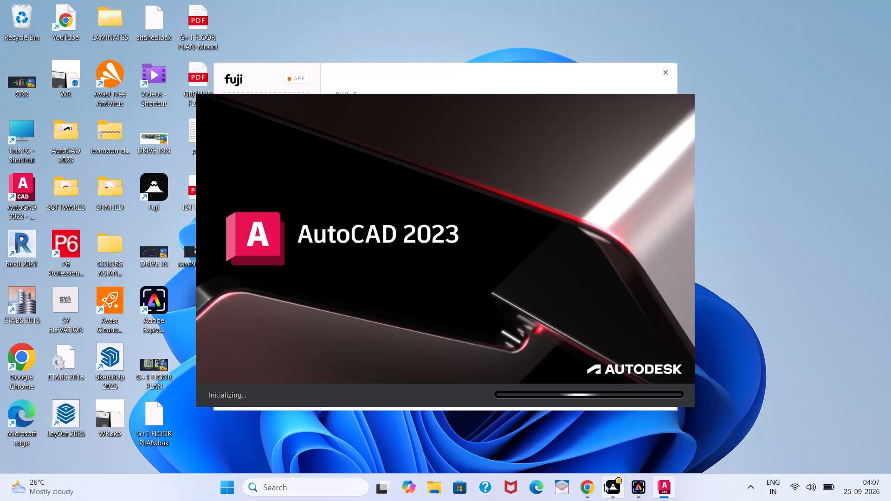
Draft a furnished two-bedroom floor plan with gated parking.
Create a new blank drawing.
{"action": "left_click", "coordinate": [694, 391]}
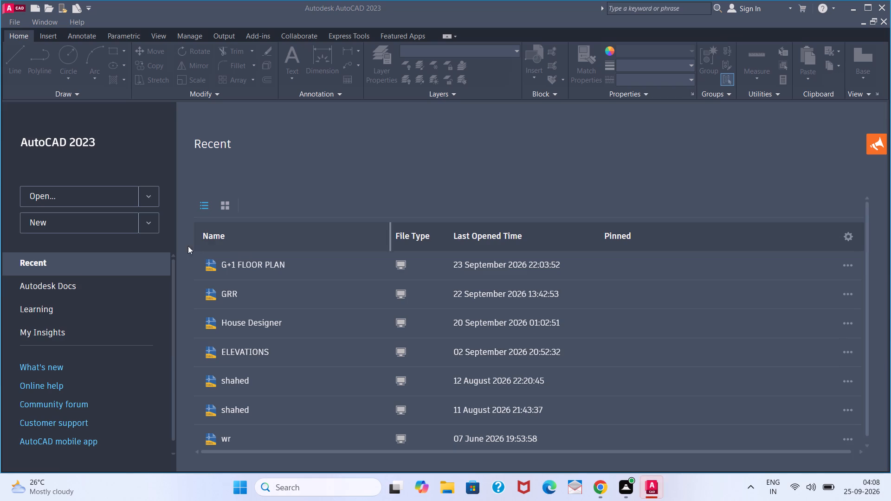
{"action": "left_click", "coordinate": [88, 231]}
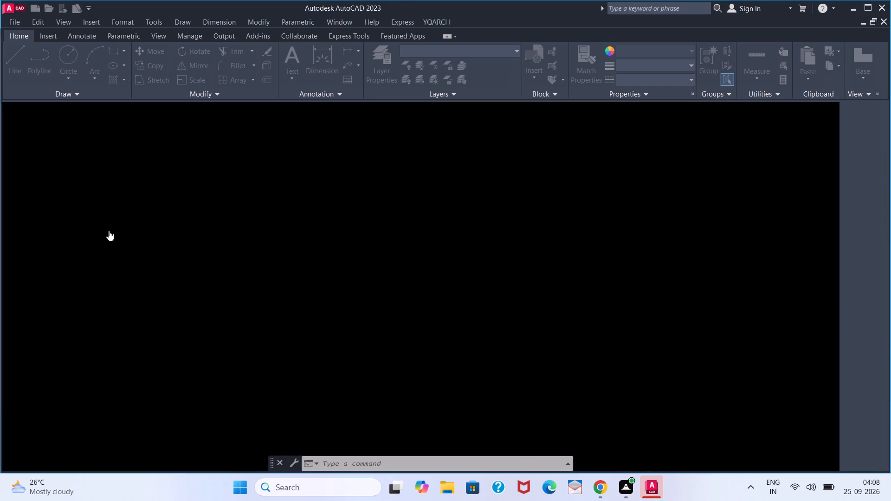
Set the drawing units to Engineering length type with 0'-0" precision.
{"action": "type", "text": "UN"}
{"action": "key", "text": "Return"}
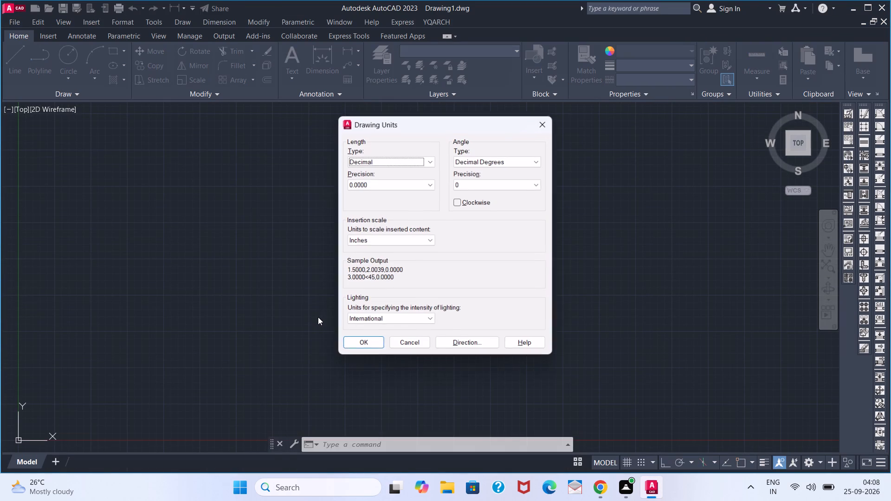
{"action": "left_click", "coordinate": [411, 161]}
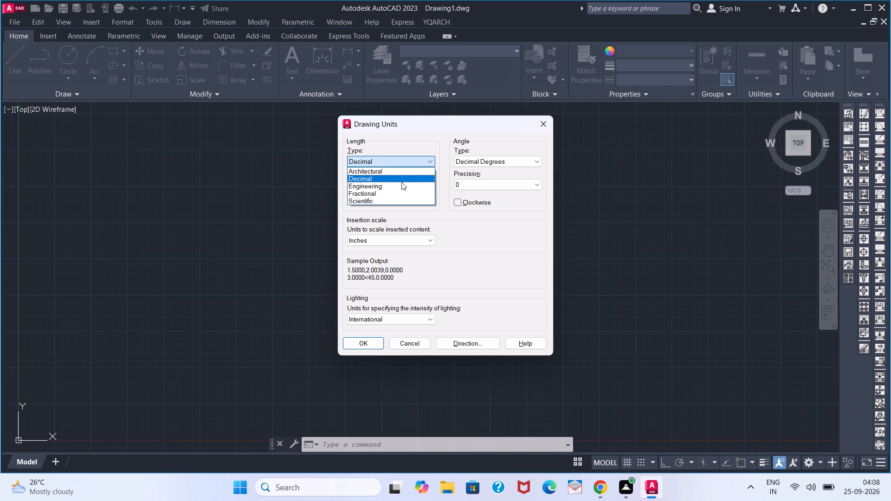
{"action": "left_click", "coordinate": [400, 183]}
{"action": "left_click", "coordinate": [398, 182]}
{"action": "left_click", "coordinate": [377, 196]}
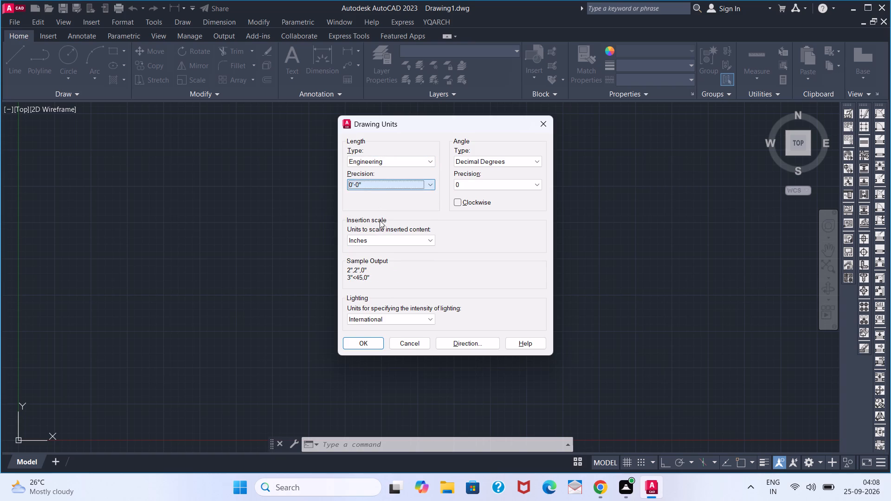
{"action": "left_click", "coordinate": [367, 341]}
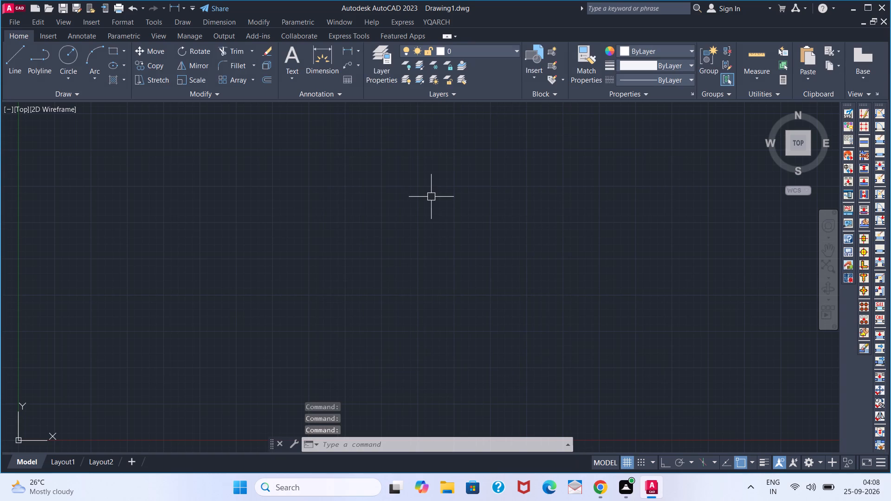
Set the model space limits from 0,0 to 100',100' and fit the whole limits area in view.
{"action": "type", "text": "LIM"}
{"action": "key", "text": "Return"}
{"action": "type", "text": "0,0"}
{"action": "key", "text": "Return"}
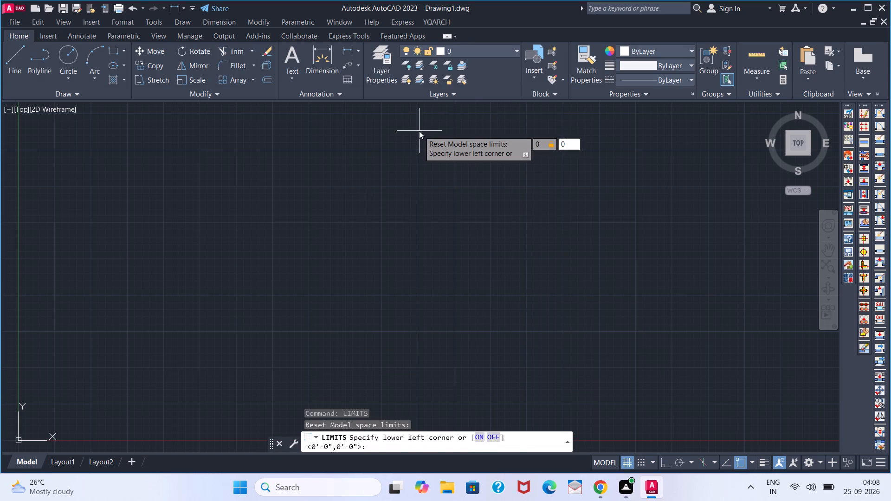
{"action": "type", "text": "100',100'"}
{"action": "key", "text": "Return"}
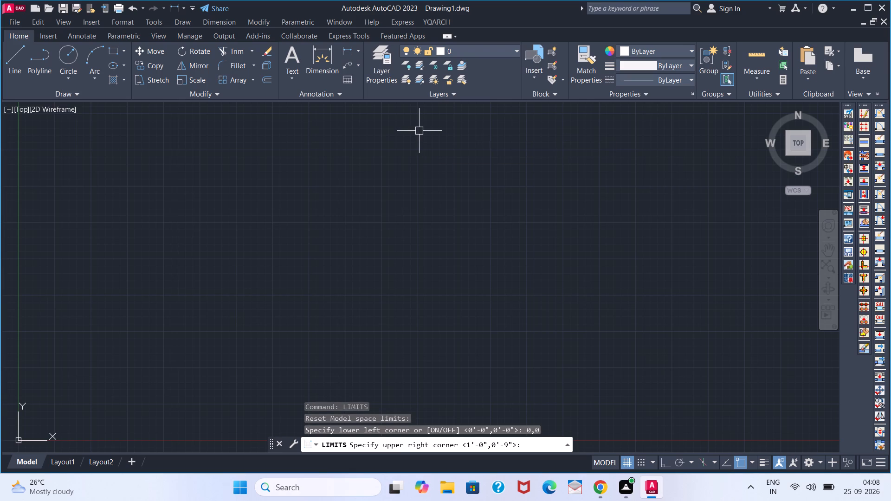
{"action": "key", "text": "z"}
{"action": "key", "text": "Return"}
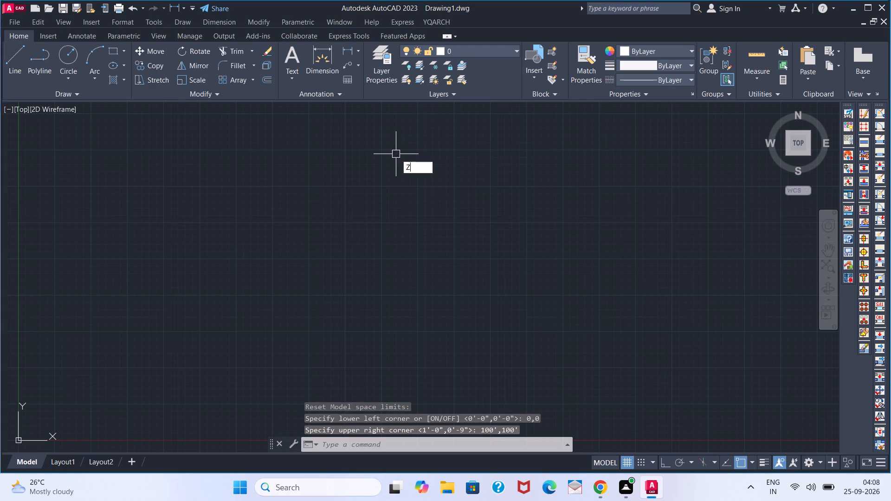
{"action": "key", "text": "a"}
{"action": "key", "text": "Return"}
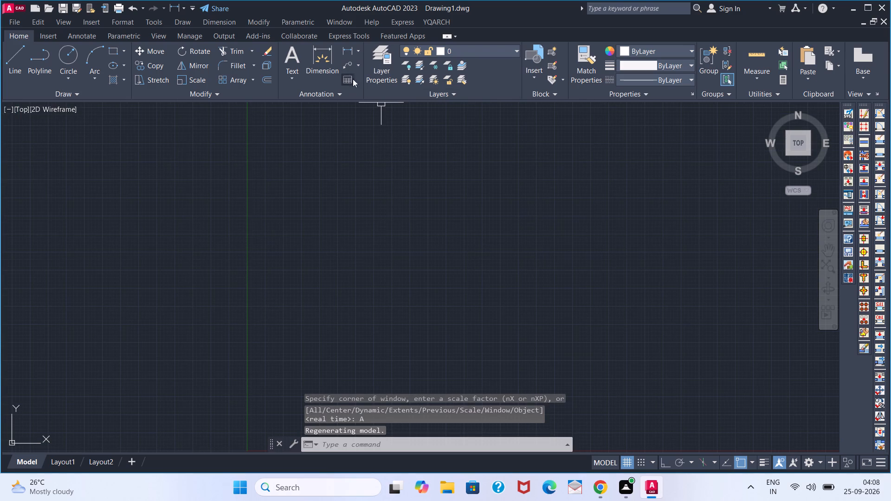
Modify the Standard dimension style's primary units to Engineering format with 0'-0" precision.
{"action": "left_click", "coordinate": [353, 96]}
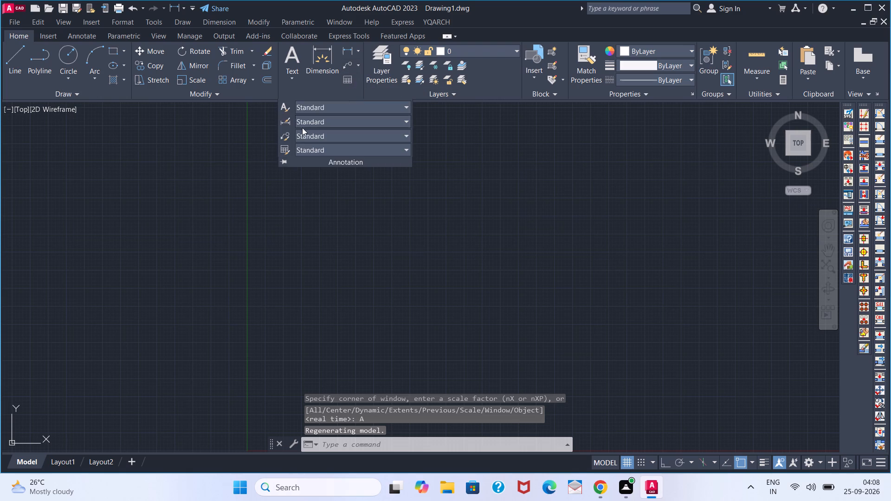
{"action": "left_click", "coordinate": [284, 124]}
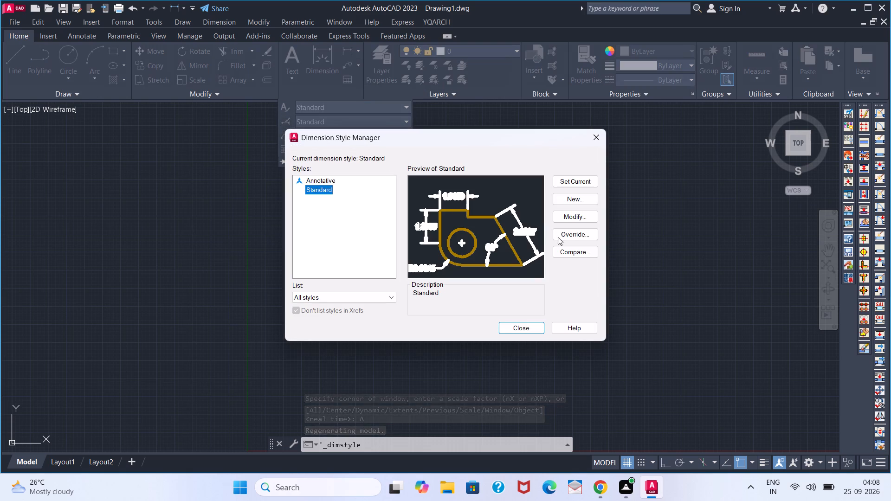
{"action": "left_click", "coordinate": [574, 217]}
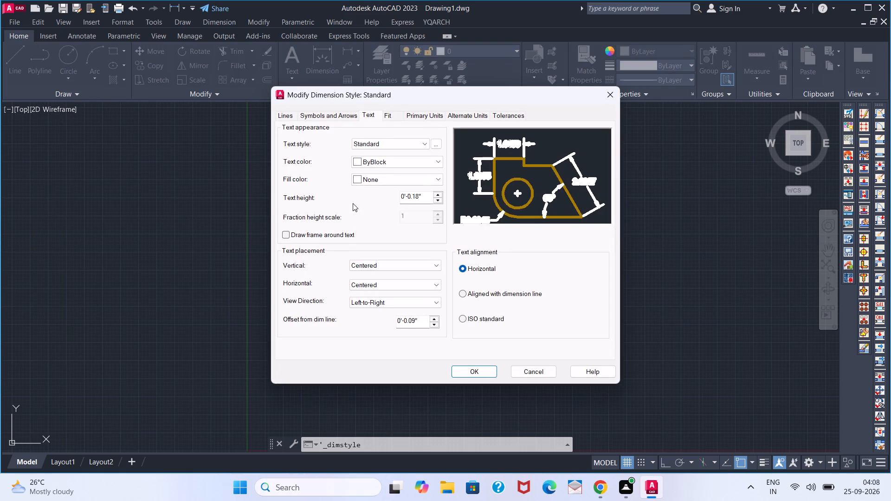
{"action": "left_click", "coordinate": [421, 110]}
{"action": "left_click", "coordinate": [422, 114]}
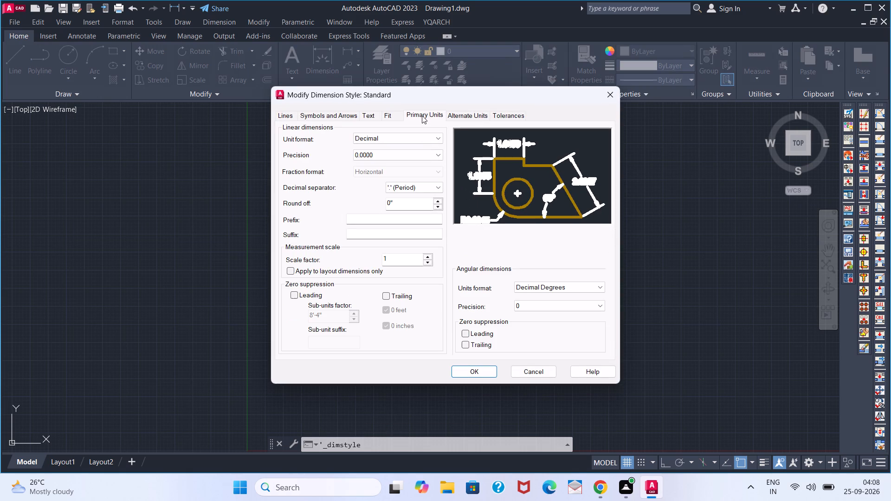
{"action": "left_click", "coordinate": [410, 141]}
{"action": "double_click", "coordinate": [404, 160]}
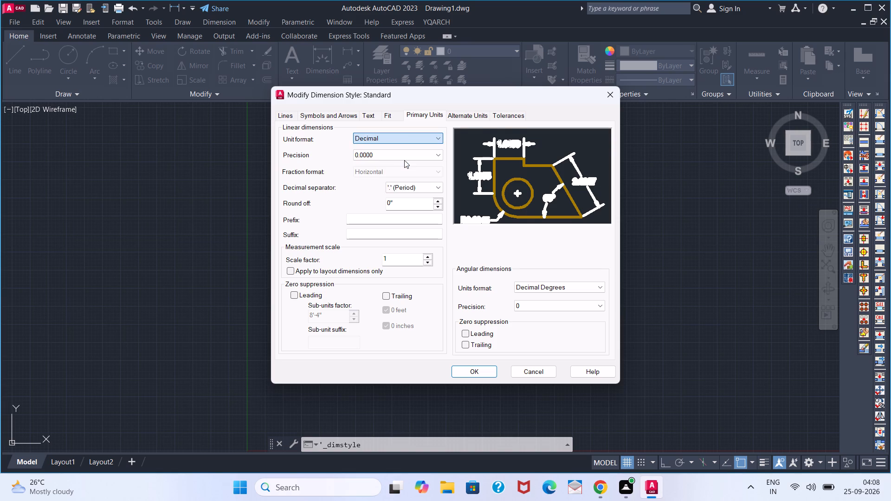
{"action": "left_click", "coordinate": [396, 169]}
{"action": "left_click", "coordinate": [397, 157]}
{"action": "double_click", "coordinate": [397, 159]}
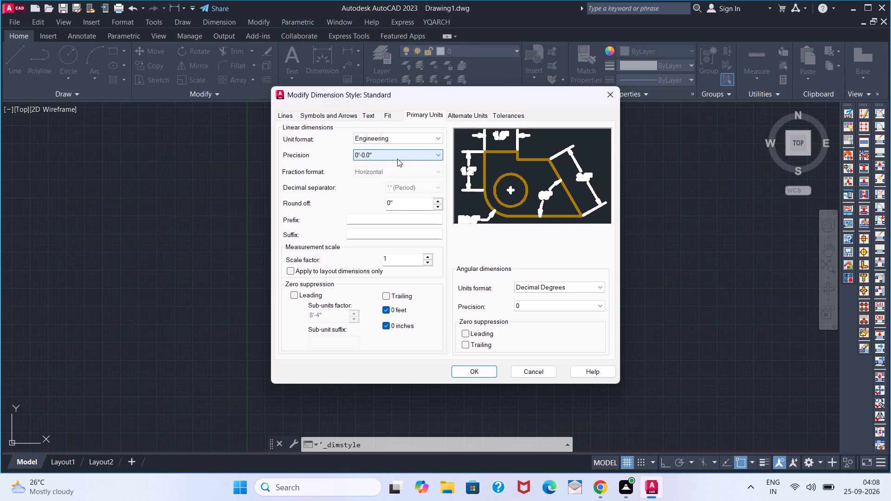
{"action": "left_click", "coordinate": [395, 163]}
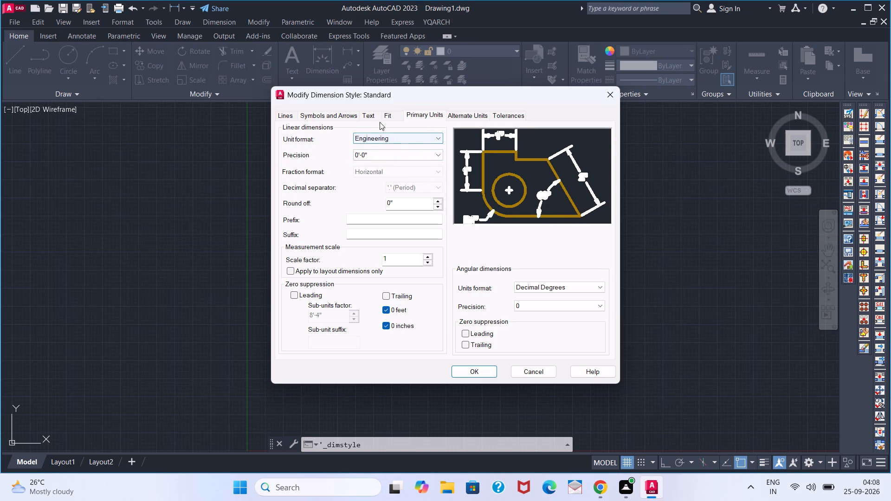
Set the Standard dimension style's text height to 10 and make the style current.
{"action": "left_click", "coordinate": [377, 120]}
{"action": "triple_click", "coordinate": [415, 196]}
{"action": "left_click_drag", "start_coordinate": [415, 196], "coordinate": [395, 196]}
{"action": "key", "text": "BackSpace"}
{"action": "type", "text": "10"}
{"action": "key", "text": "Return"}
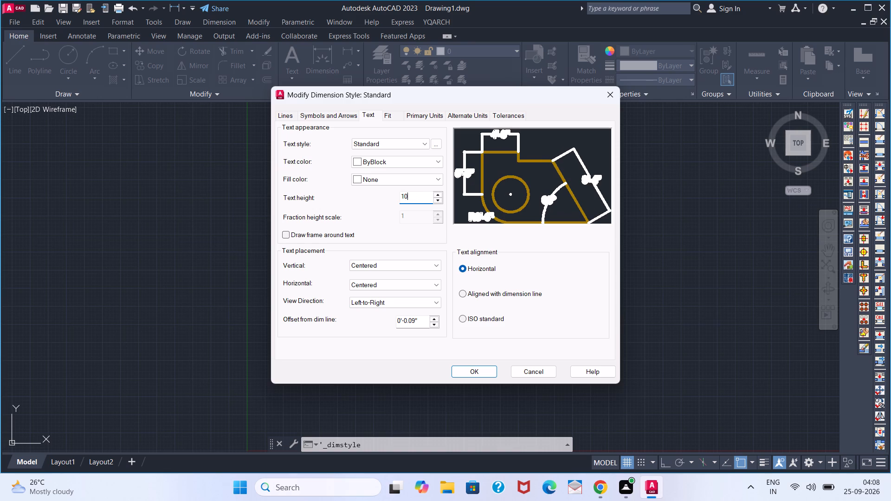
{"action": "left_click", "coordinate": [482, 377]}
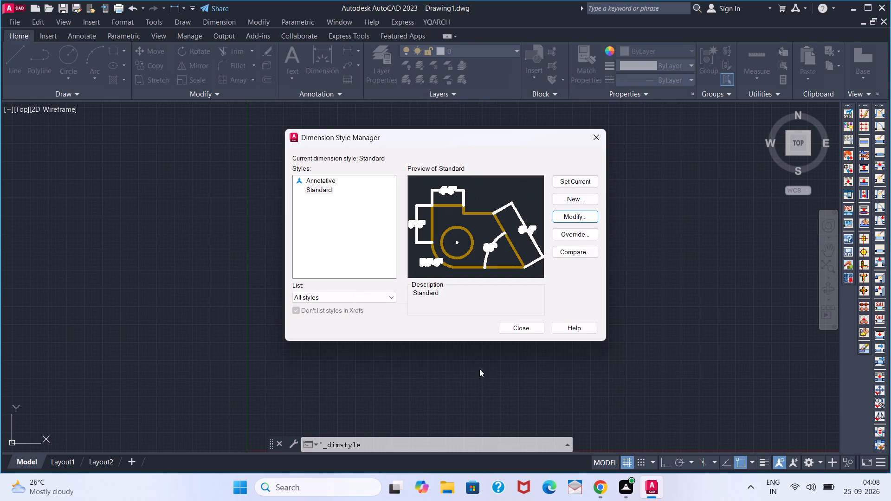
{"action": "left_click", "coordinate": [570, 183]}
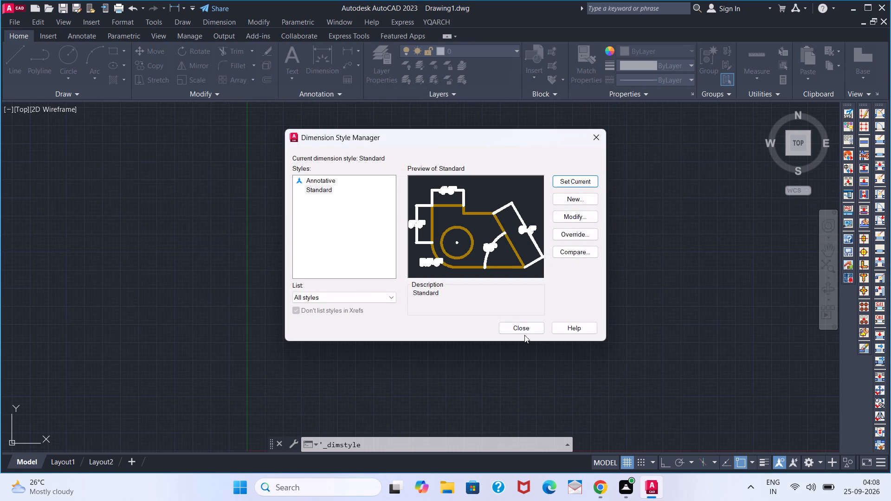
{"action": "left_click", "coordinate": [523, 325]}
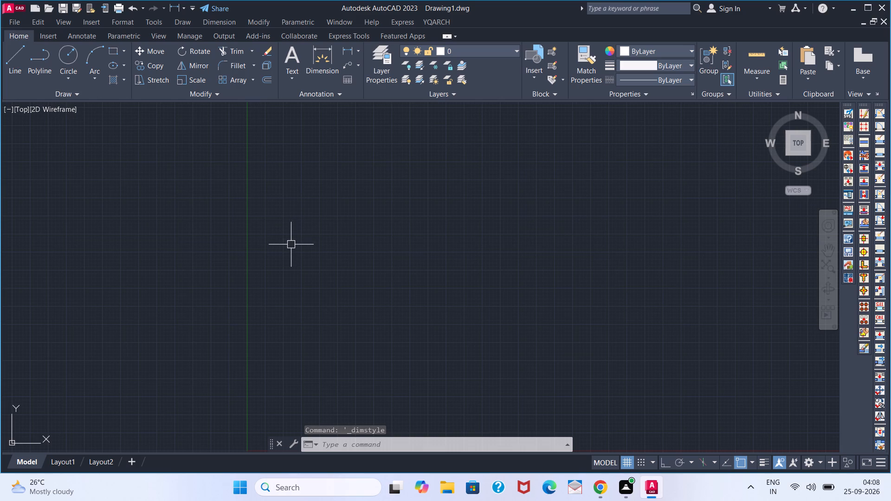
Draw a closed rectangular outline 25' wide and 50' high from orthogonal lines.
{"action": "key", "text": "l"}
{"action": "key", "text": "Return"}
{"action": "left_click", "coordinate": [288, 257]}
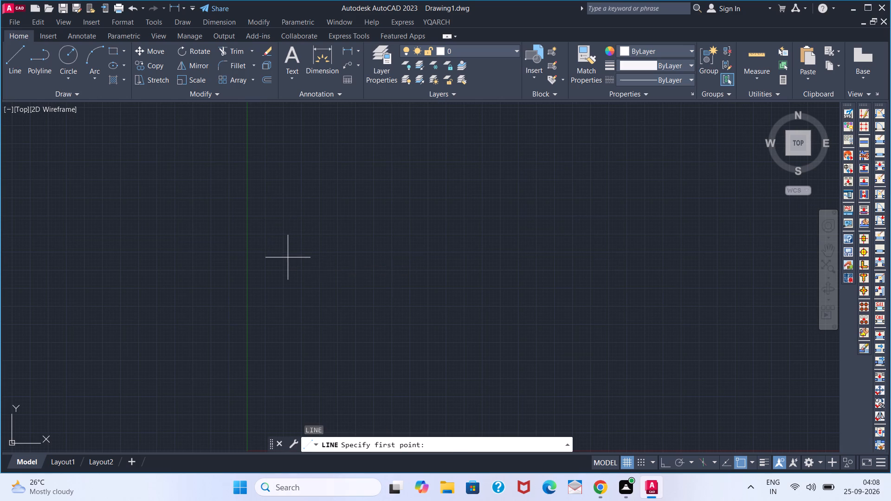
{"action": "key", "text": "ctrl+F8"}
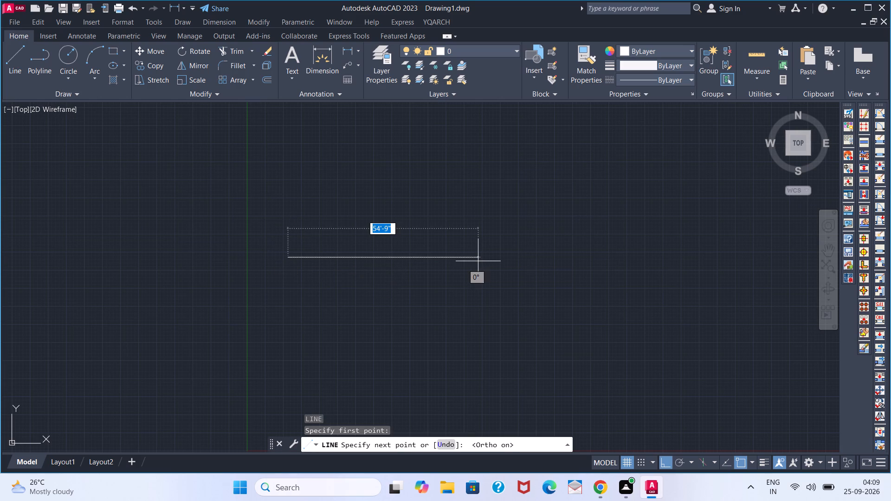
{"action": "type", "text": "25'"}
{"action": "key", "text": "Return"}
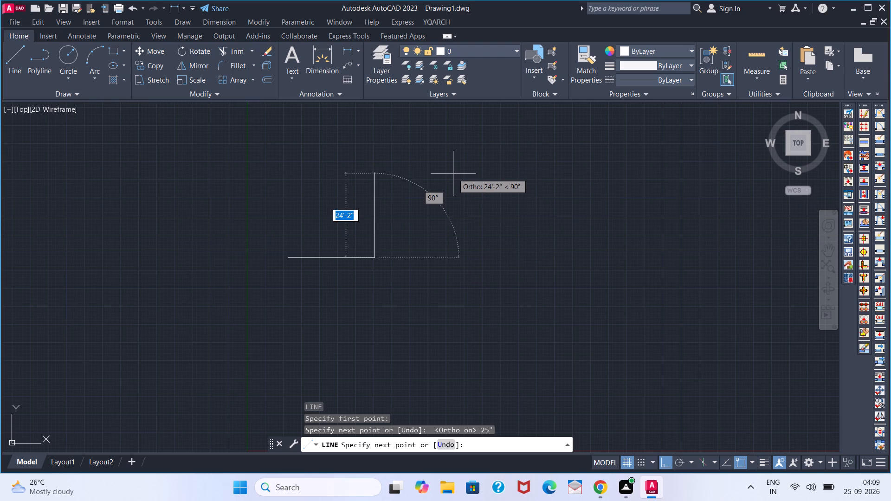
{"action": "type", "text": "50'"}
{"action": "key", "text": "Return"}
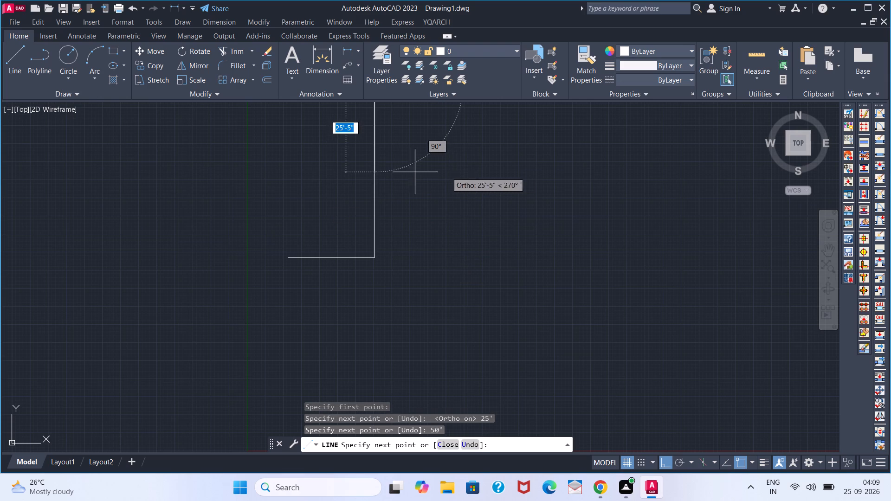
{"action": "scroll", "coordinate": [306, 167], "scroll_direction": "down", "scroll_amount": 3}
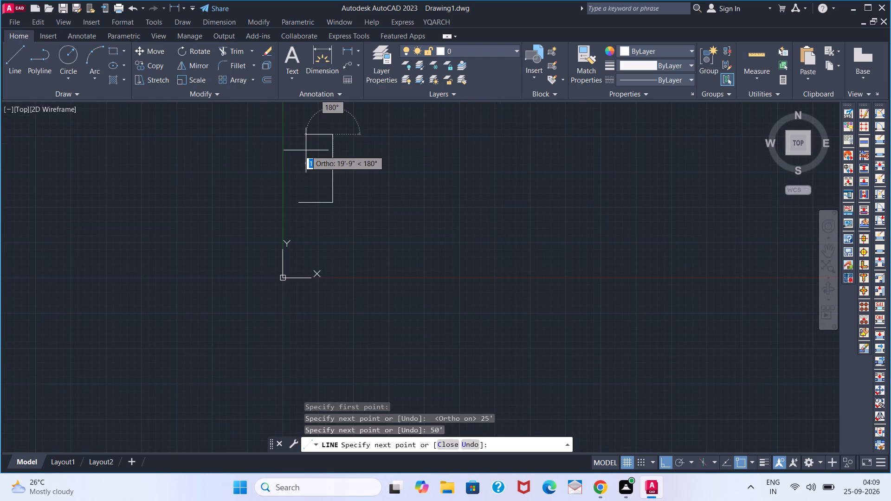
{"action": "type", "text": "25'"}
{"action": "key", "text": "Return"}
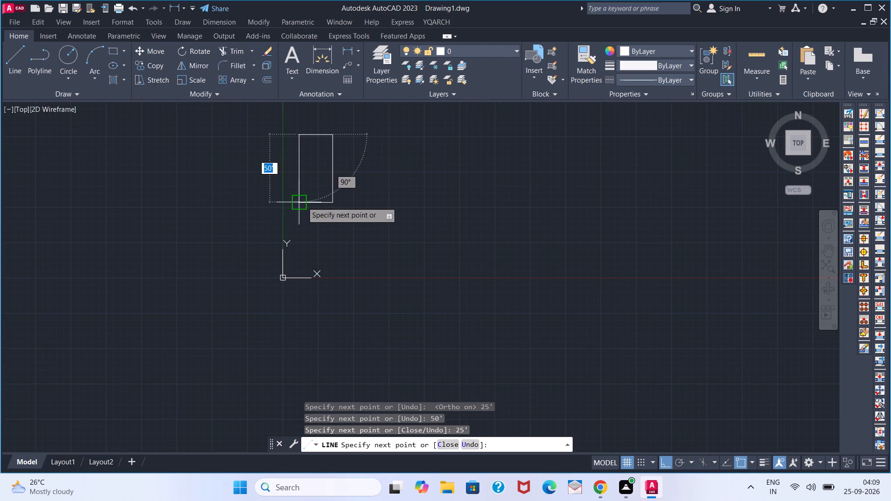
{"action": "left_click", "coordinate": [302, 202]}
{"action": "key", "text": "space"}
Offset the top, left and right lines of the outline 9 inches inward.
{"action": "scroll", "coordinate": [324, 127], "scroll_direction": "down", "scroll_amount": 2}
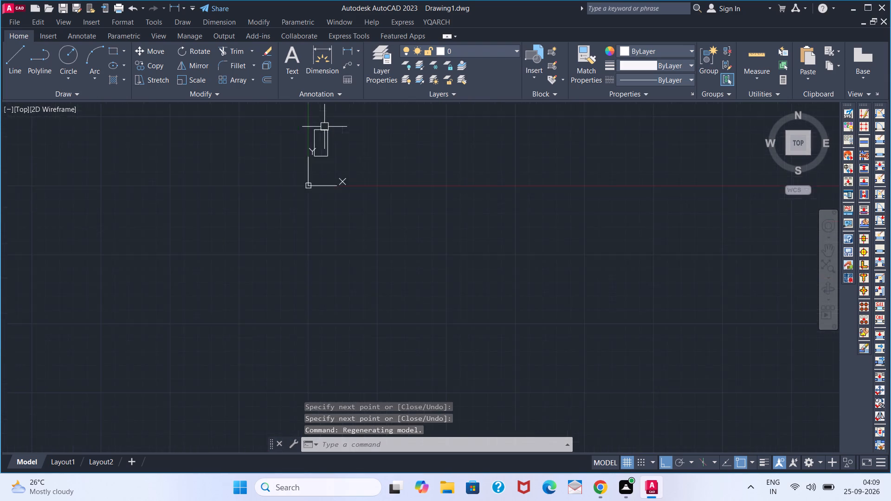
{"action": "scroll", "coordinate": [317, 144], "scroll_direction": "up", "scroll_amount": 3}
{"action": "middle_click_drag", "start_coordinate": [316, 136], "coordinate": [317, 213]}
{"action": "scroll", "coordinate": [323, 185], "scroll_direction": "up", "scroll_amount": 2}
{"action": "middle_click_drag", "start_coordinate": [323, 184], "coordinate": [325, 192]}
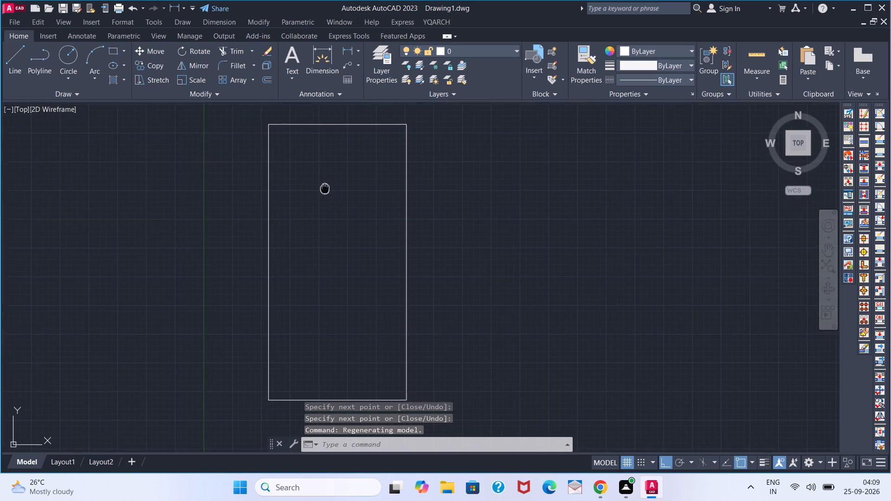
{"action": "middle_click_drag", "start_coordinate": [325, 192], "coordinate": [316, 195]}
{"action": "key", "text": "o"}
{"action": "key", "text": "Return"}
{"action": "key", "text": "9"}
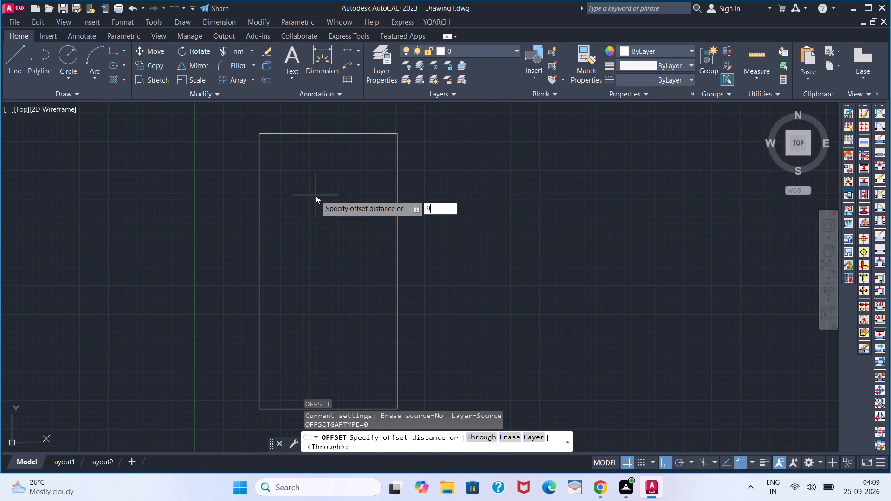
{"action": "key", "text": "Return"}
{"action": "left_click", "coordinate": [326, 135]}
{"action": "left_click", "coordinate": [326, 193]}
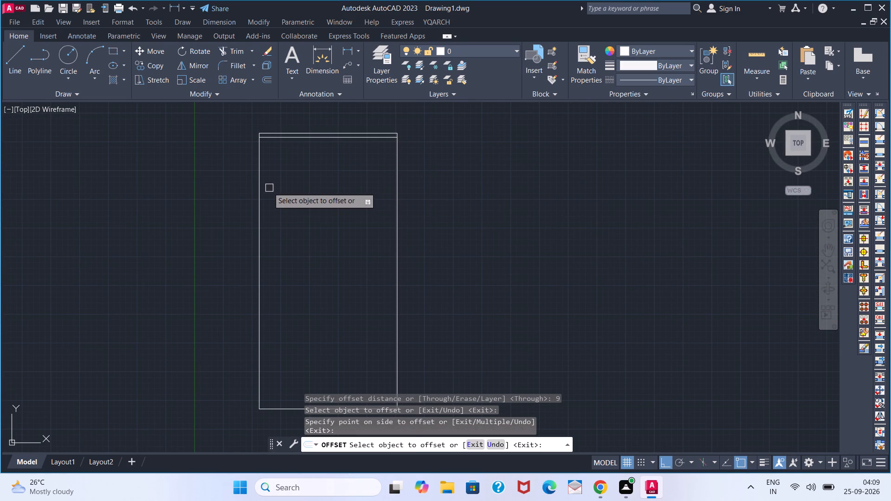
{"action": "left_click", "coordinate": [263, 186]}
{"action": "left_click", "coordinate": [297, 186]}
{"action": "left_click", "coordinate": [398, 177]}
{"action": "left_click", "coordinate": [293, 181]}
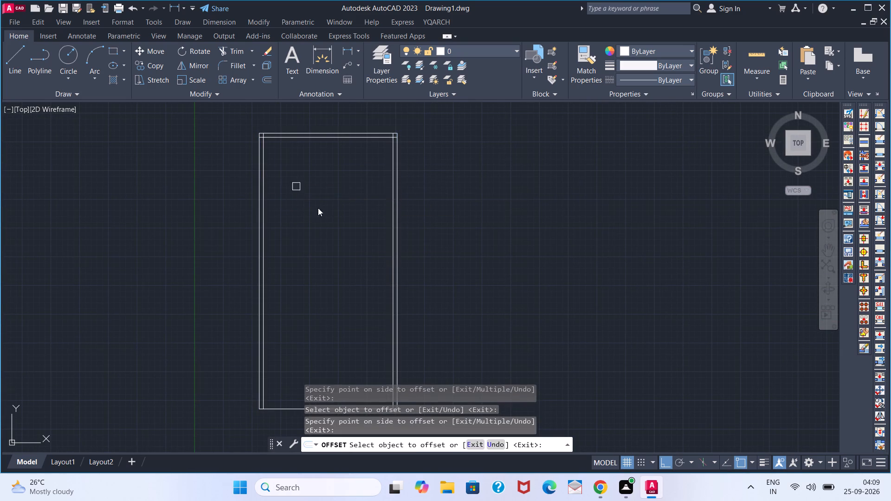
Offset the bottom line of the outline 9 inches inward to complete the wall thickness.
{"action": "scroll", "coordinate": [348, 264], "scroll_direction": "down", "scroll_amount": 1}
{"action": "middle_click_drag", "start_coordinate": [348, 264], "coordinate": [346, 233]}
{"action": "scroll", "coordinate": [324, 300], "scroll_direction": "up", "scroll_amount": 2}
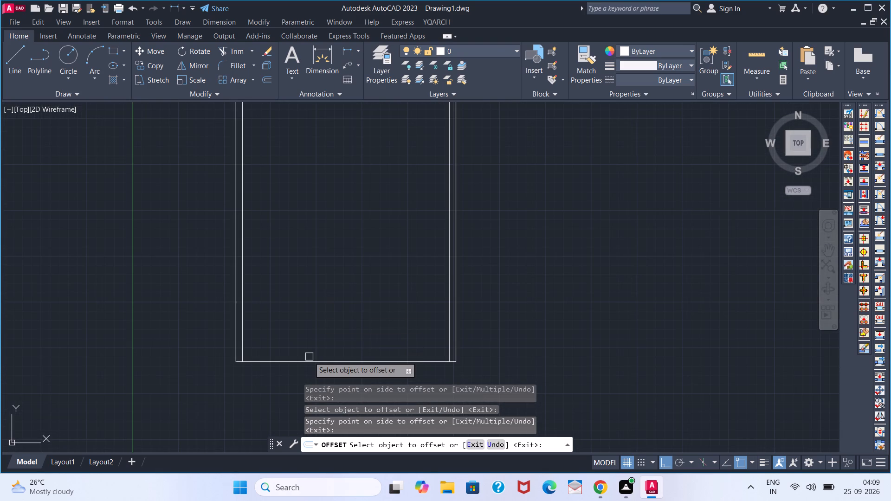
{"action": "left_click", "coordinate": [309, 358]}
{"action": "left_click", "coordinate": [316, 311]}
{"action": "key", "text": "space"}
Trim the overlapping inner wall line ends at the two bottom corners of the outline.
{"action": "type", "text": "TR"}
{"action": "key", "text": "space"}
{"action": "scroll", "coordinate": [248, 358], "scroll_direction": "up", "scroll_amount": 2}
{"action": "left_click", "coordinate": [235, 359]}
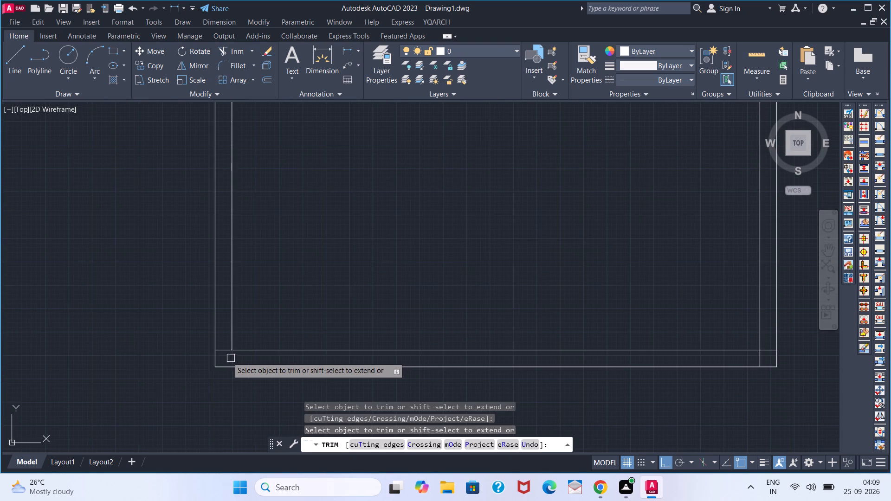
{"action": "left_click", "coordinate": [220, 350]}
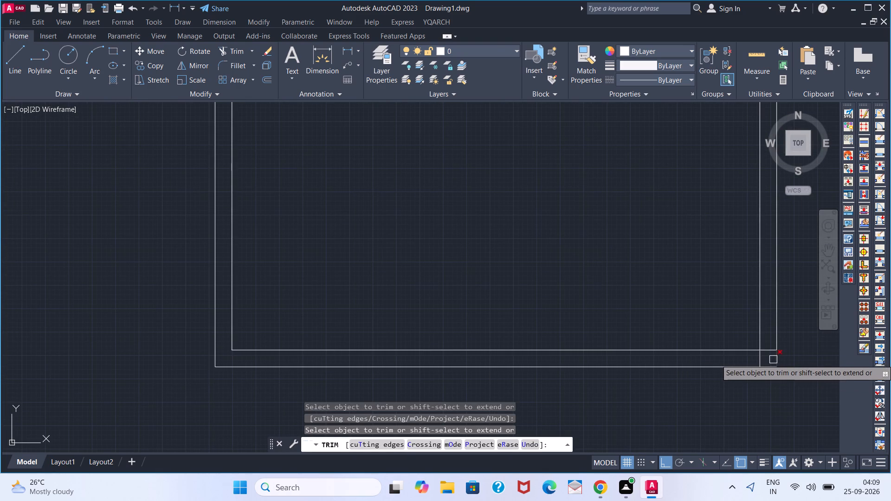
{"action": "left_click", "coordinate": [761, 358]}
{"action": "left_click", "coordinate": [767, 348]}
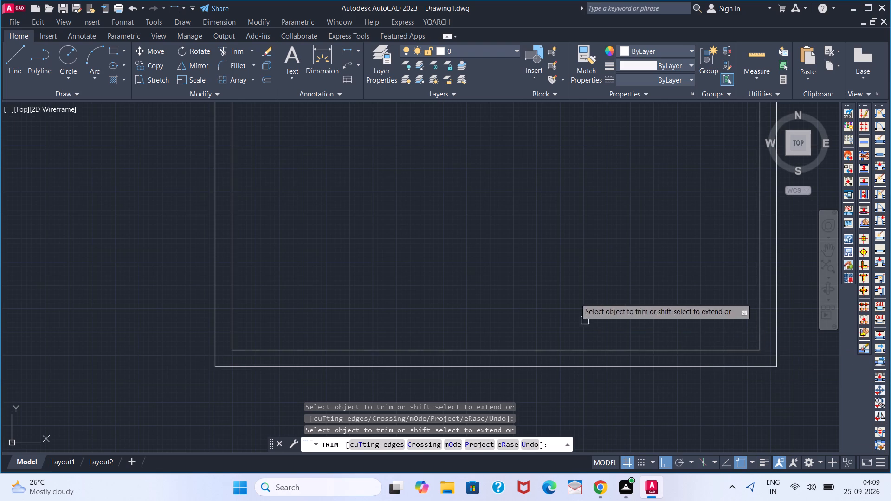
Trim the overlapping inner wall line ends at the two top corners of the outline.
{"action": "scroll", "coordinate": [574, 297], "scroll_direction": "down", "scroll_amount": 3}
{"action": "middle_click_drag", "start_coordinate": [515, 203], "coordinate": [482, 378]}
{"action": "scroll", "coordinate": [464, 216], "scroll_direction": "up", "scroll_amount": 4}
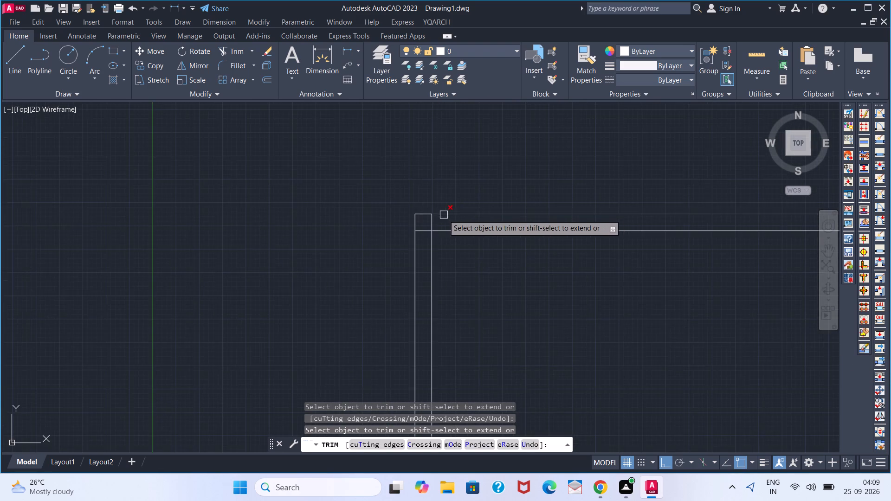
{"action": "scroll", "coordinate": [444, 215], "scroll_direction": "up", "scroll_amount": 1}
{"action": "left_click", "coordinate": [414, 231]}
{"action": "left_click", "coordinate": [391, 248]}
{"action": "scroll", "coordinate": [492, 259], "scroll_direction": "down", "scroll_amount": 3}
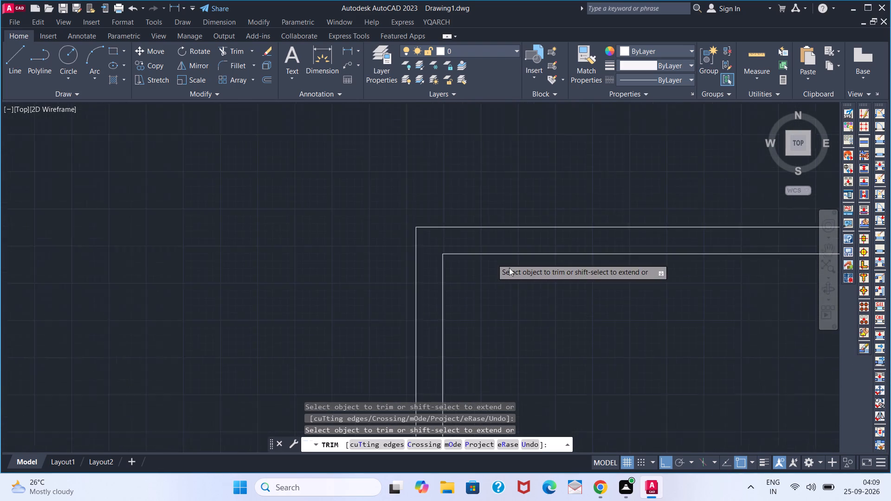
{"action": "middle_click_drag", "start_coordinate": [584, 286], "coordinate": [291, 298]}
{"action": "scroll", "coordinate": [507, 272], "scroll_direction": "up", "scroll_amount": 2}
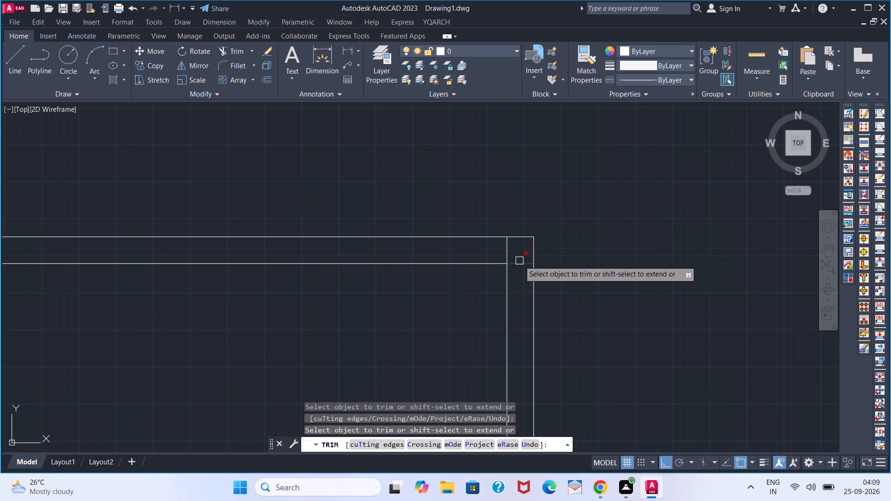
{"action": "left_click", "coordinate": [519, 261]}
{"action": "left_click", "coordinate": [507, 252]}
{"action": "scroll", "coordinate": [334, 347], "scroll_direction": "down", "scroll_amount": 3}
{"action": "middle_click_drag", "start_coordinate": [285, 351], "coordinate": [368, 226]}
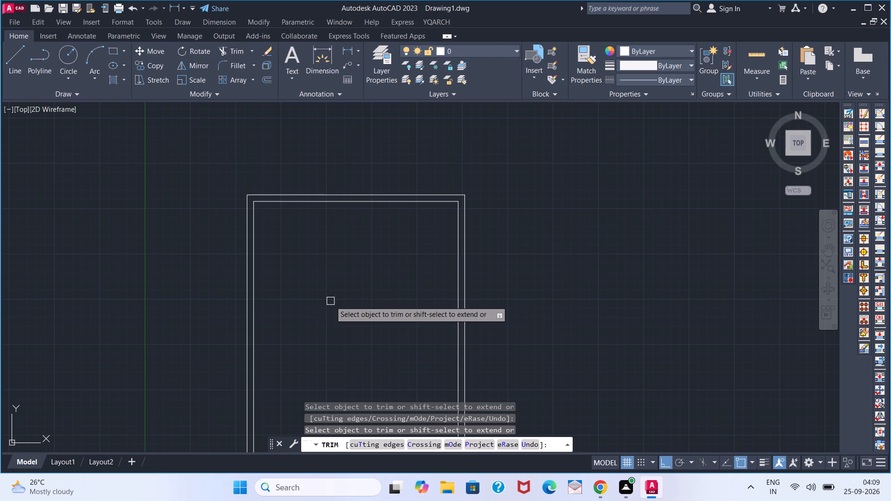
{"action": "middle_click_drag", "start_coordinate": [346, 315], "coordinate": [372, 194]}
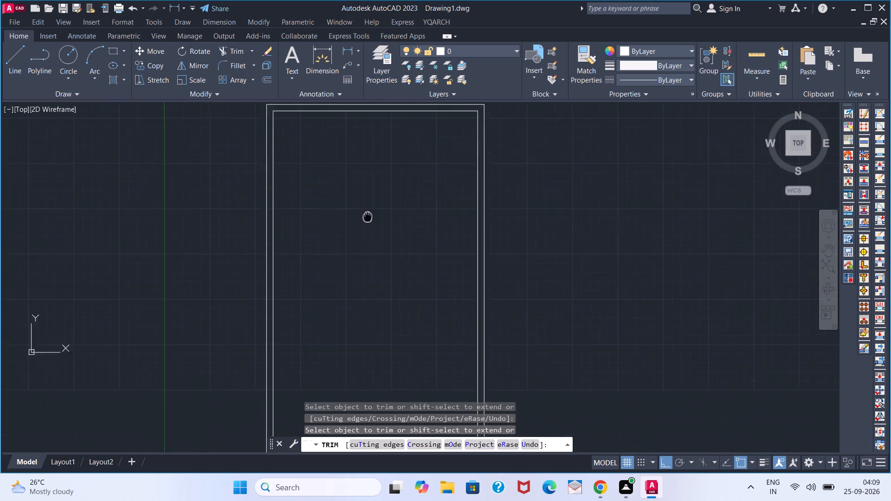
{"action": "middle_click_drag", "start_coordinate": [372, 194], "coordinate": [382, 153]}
{"action": "scroll", "coordinate": [400, 213], "scroll_direction": "down", "scroll_amount": 2}
{"action": "middle_click_drag", "start_coordinate": [396, 230], "coordinate": [414, 270]}
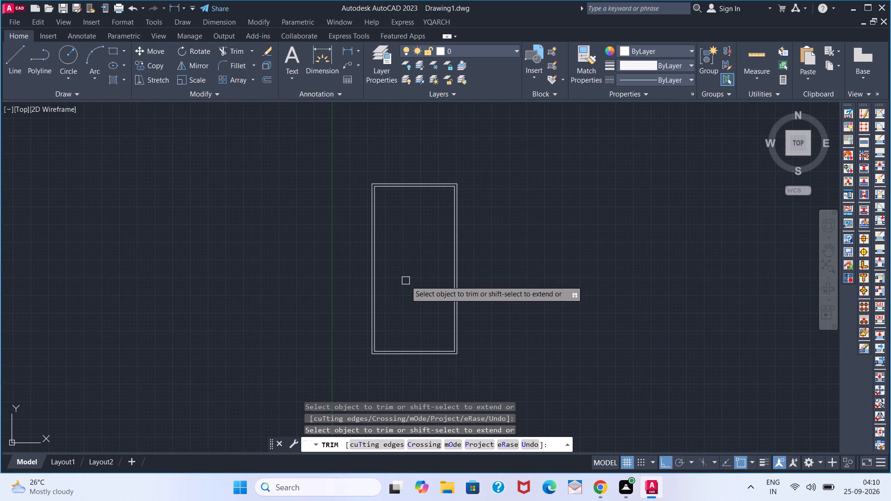
{"action": "key", "text": "space"}
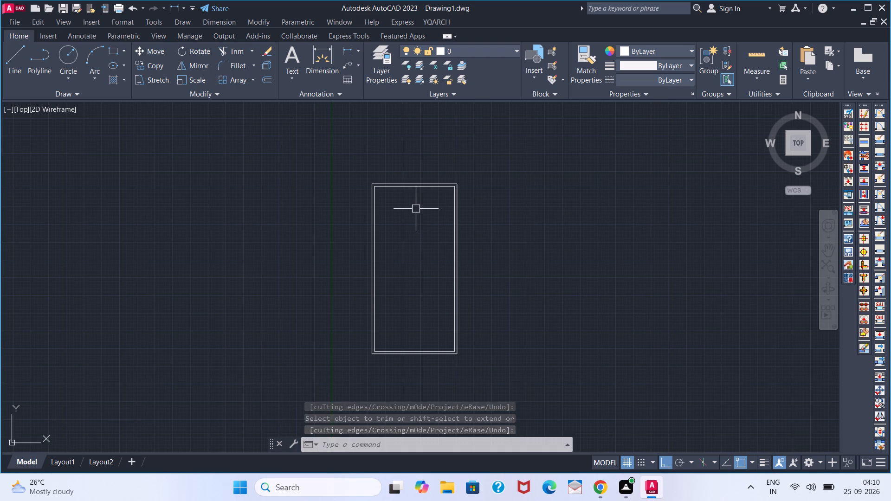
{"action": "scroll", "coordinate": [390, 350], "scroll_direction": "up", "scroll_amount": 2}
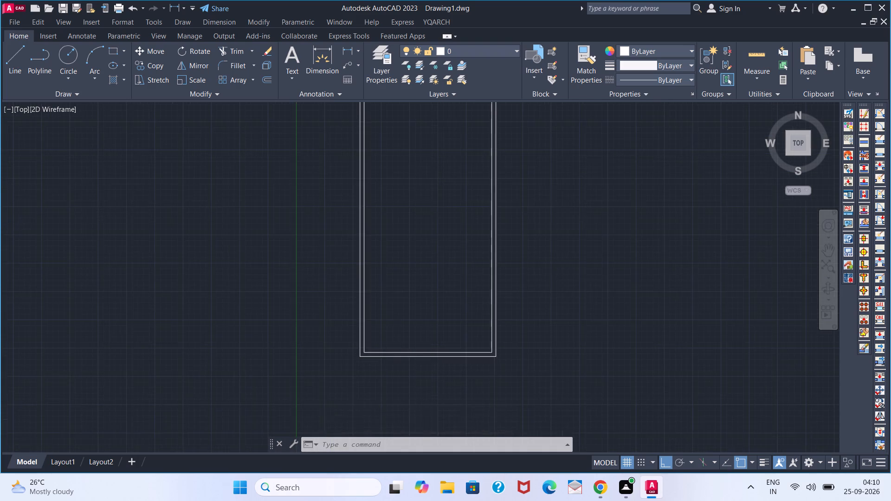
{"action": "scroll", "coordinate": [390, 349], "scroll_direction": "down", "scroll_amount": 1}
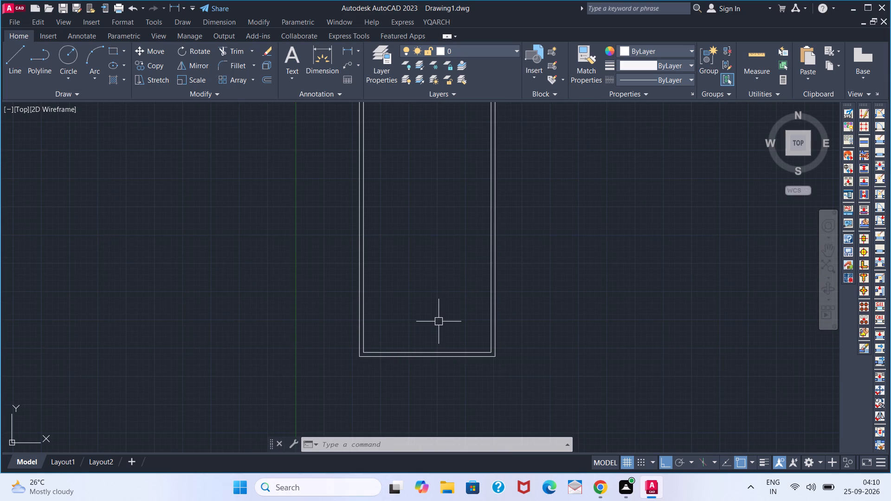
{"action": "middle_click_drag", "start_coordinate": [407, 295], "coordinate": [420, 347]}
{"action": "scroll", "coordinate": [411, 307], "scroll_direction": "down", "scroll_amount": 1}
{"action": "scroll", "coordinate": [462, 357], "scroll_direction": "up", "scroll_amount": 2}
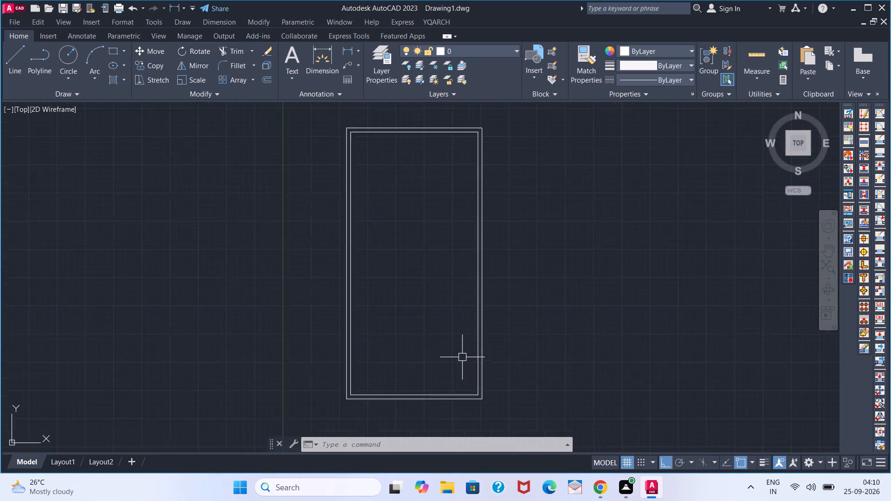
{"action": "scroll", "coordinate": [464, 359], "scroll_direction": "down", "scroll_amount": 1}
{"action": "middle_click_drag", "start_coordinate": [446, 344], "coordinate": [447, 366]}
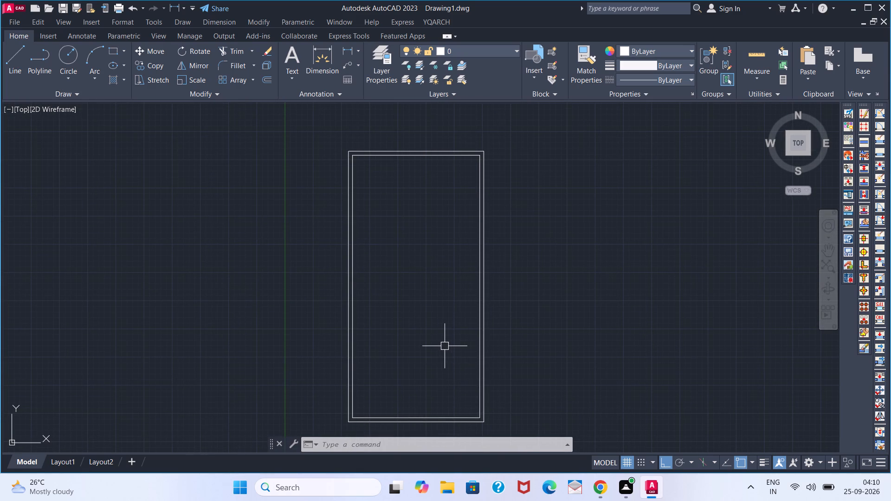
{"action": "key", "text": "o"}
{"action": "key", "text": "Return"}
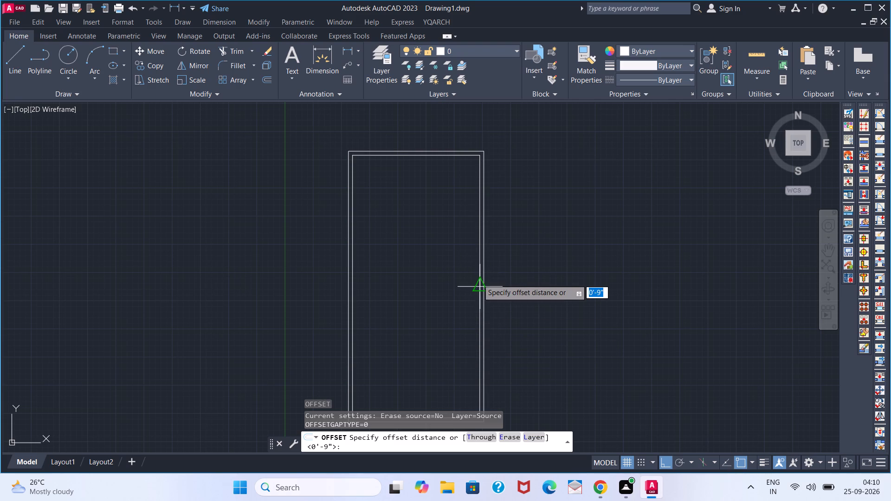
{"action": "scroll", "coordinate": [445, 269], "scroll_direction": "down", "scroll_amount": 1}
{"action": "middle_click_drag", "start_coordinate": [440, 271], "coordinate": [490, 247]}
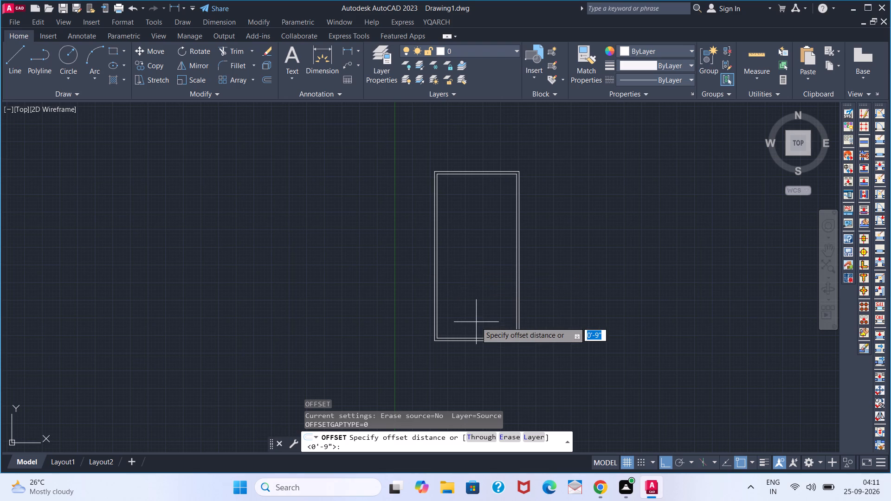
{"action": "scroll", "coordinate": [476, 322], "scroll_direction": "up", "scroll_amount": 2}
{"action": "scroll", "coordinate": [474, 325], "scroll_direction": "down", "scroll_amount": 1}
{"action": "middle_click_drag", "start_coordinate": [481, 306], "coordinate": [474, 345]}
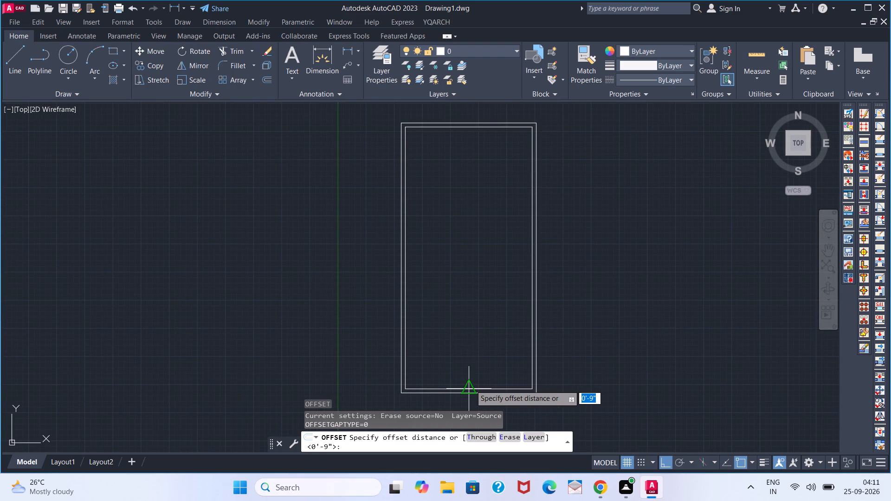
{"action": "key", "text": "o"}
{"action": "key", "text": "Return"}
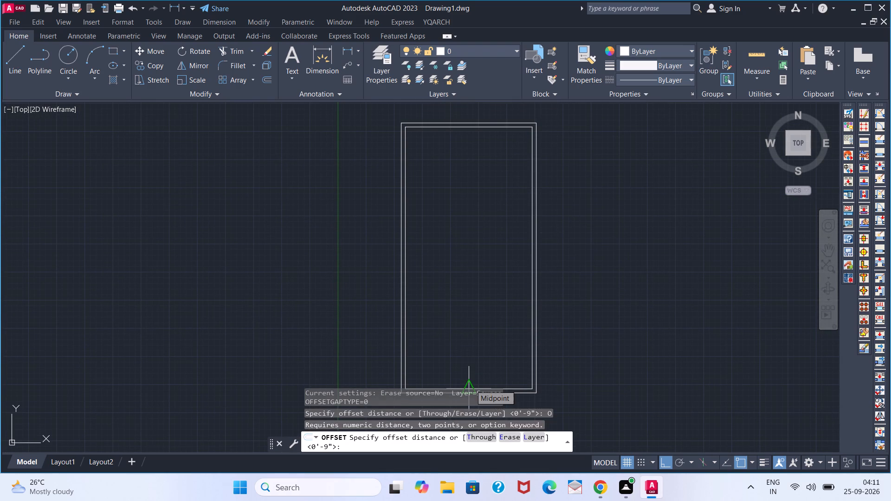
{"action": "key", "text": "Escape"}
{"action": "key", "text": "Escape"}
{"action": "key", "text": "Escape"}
Offset the inner line of the bottom wall 15' upward to place the first partition line.
{"action": "key", "text": "o"}
{"action": "key", "text": "Return"}
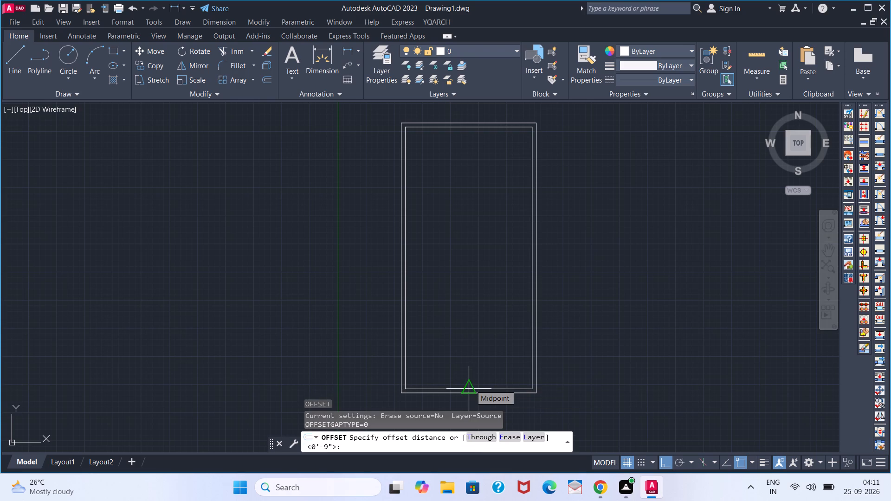
{"action": "type", "text": "15"}
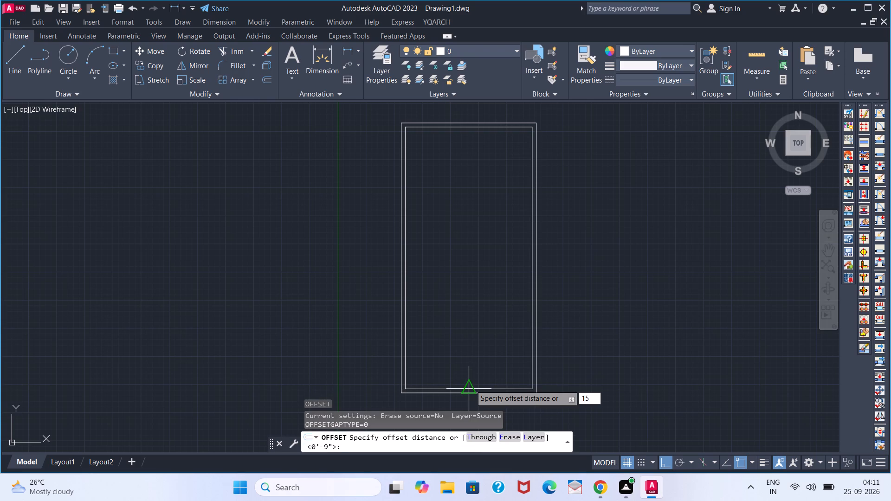
{"action": "key", "text": "apostrophe"}
{"action": "key", "text": "Return"}
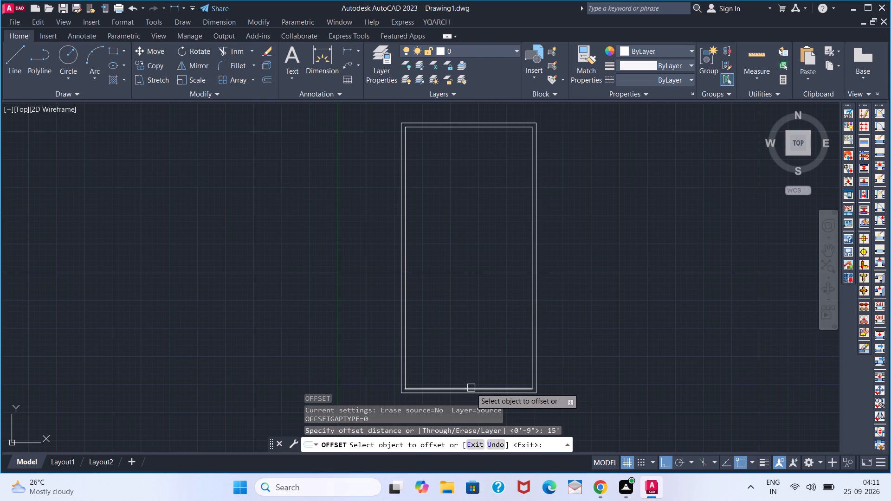
{"action": "left_click", "coordinate": [471, 388]}
{"action": "left_click", "coordinate": [474, 346]}
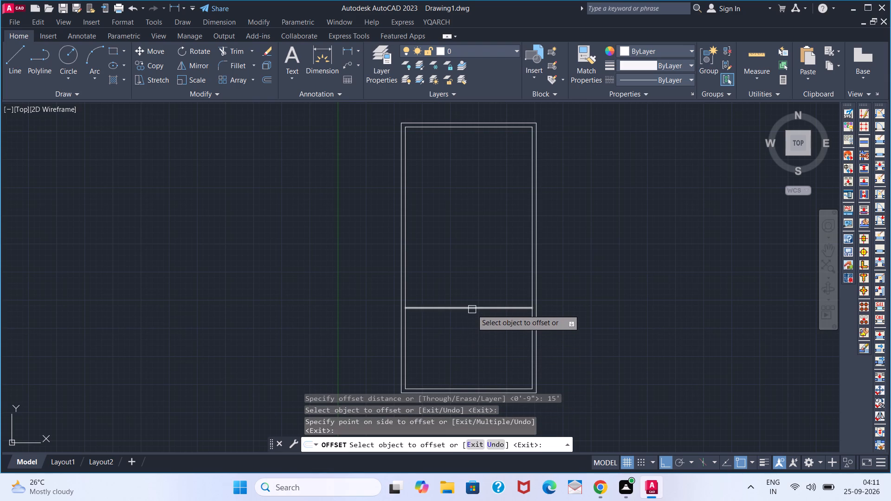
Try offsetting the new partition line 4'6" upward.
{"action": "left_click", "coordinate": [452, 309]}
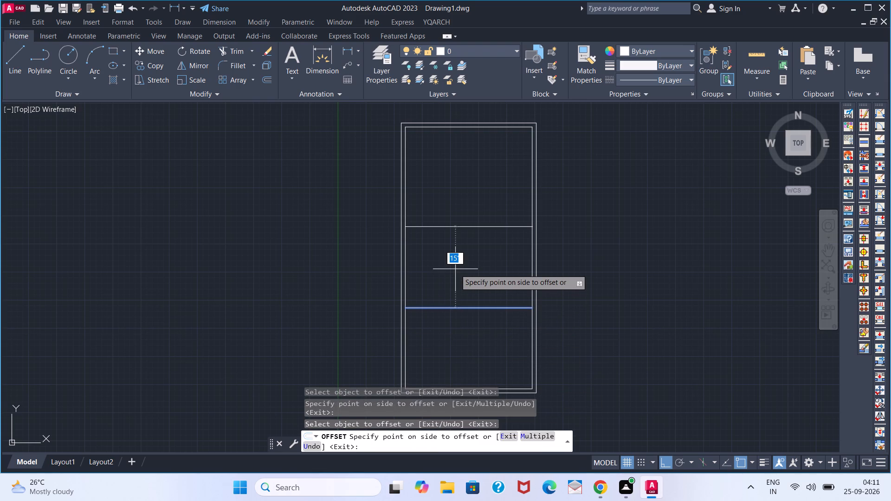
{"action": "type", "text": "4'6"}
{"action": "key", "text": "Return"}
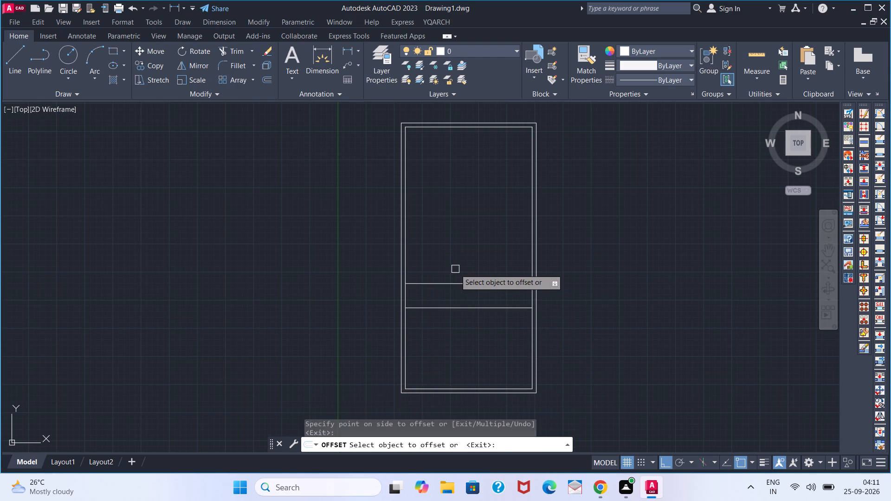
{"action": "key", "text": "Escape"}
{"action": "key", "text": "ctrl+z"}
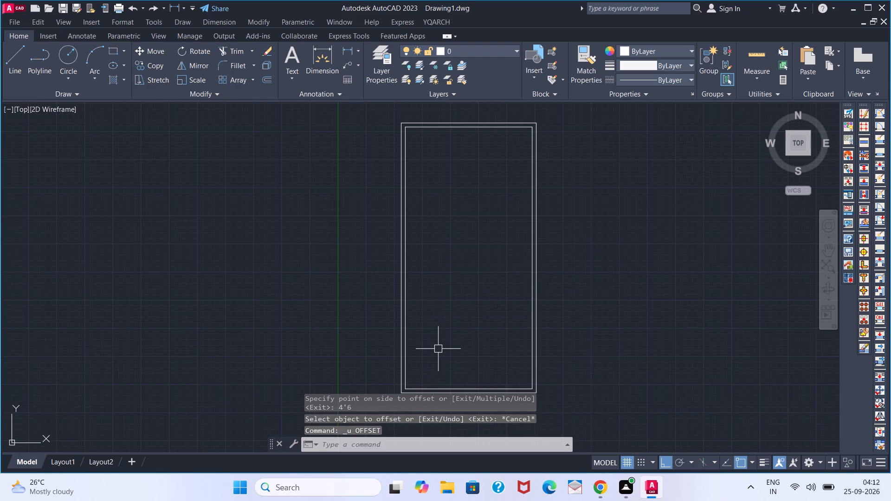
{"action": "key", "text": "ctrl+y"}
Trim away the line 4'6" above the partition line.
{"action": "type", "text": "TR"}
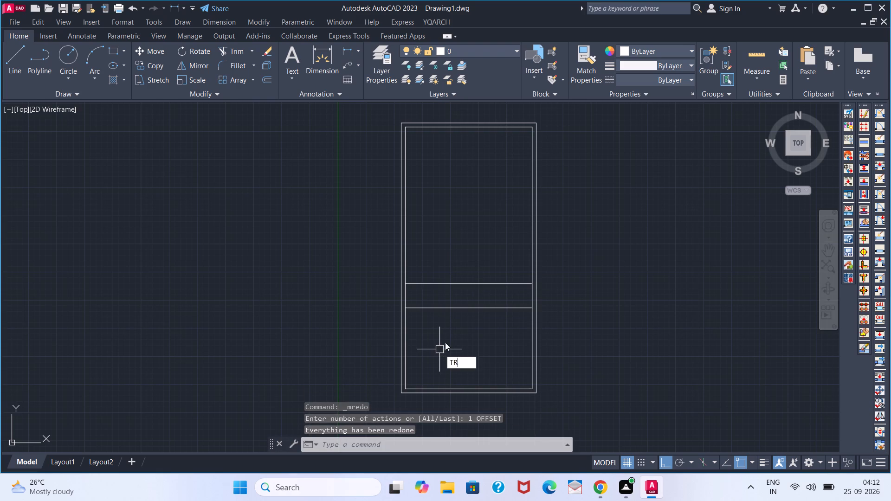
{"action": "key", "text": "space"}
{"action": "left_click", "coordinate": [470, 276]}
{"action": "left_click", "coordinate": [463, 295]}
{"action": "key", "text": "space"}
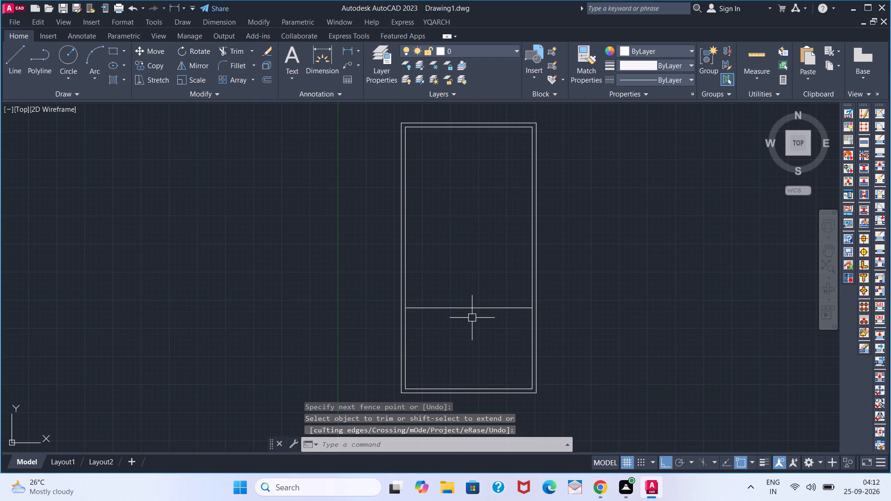
Offset the partition line 5" upward to give the partition wall its thickness.
{"action": "key", "text": "o"}
{"action": "key", "text": "Return"}
{"action": "key", "text": "4"}
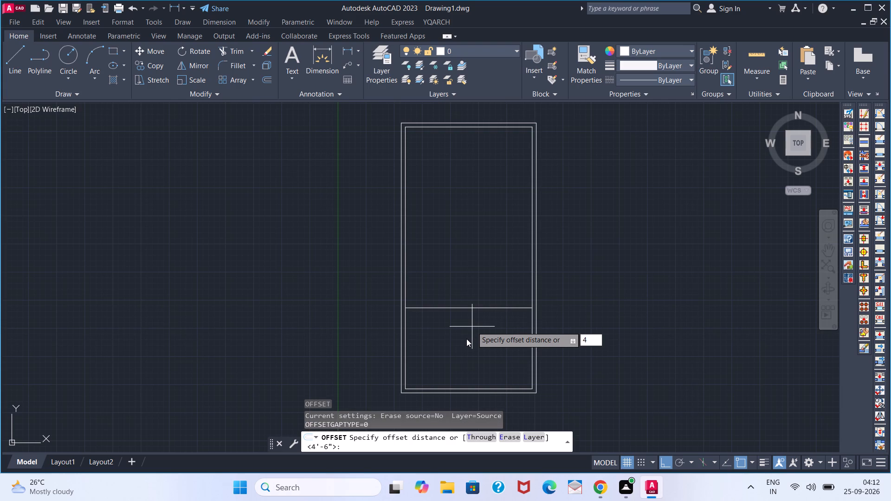
{"action": "key", "text": "shift+quotedbl"}
{"action": "key", "text": "BackSpace"}
{"action": "key", "text": "BackSpace"}
{"action": "key", "text": "5"}
{"action": "key", "text": "BackSpace"}
{"action": "key", "text": "5"}
{"action": "key", "text": "shift+quotedbl"}
{"action": "key", "text": "Return"}
{"action": "left_click", "coordinate": [472, 308]}
{"action": "left_click", "coordinate": [472, 259]}
Offset the inner line of the left outer wall 9' to the right to place a vertical partition line.
{"action": "scroll", "coordinate": [458, 296], "scroll_direction": "up", "scroll_amount": 2}
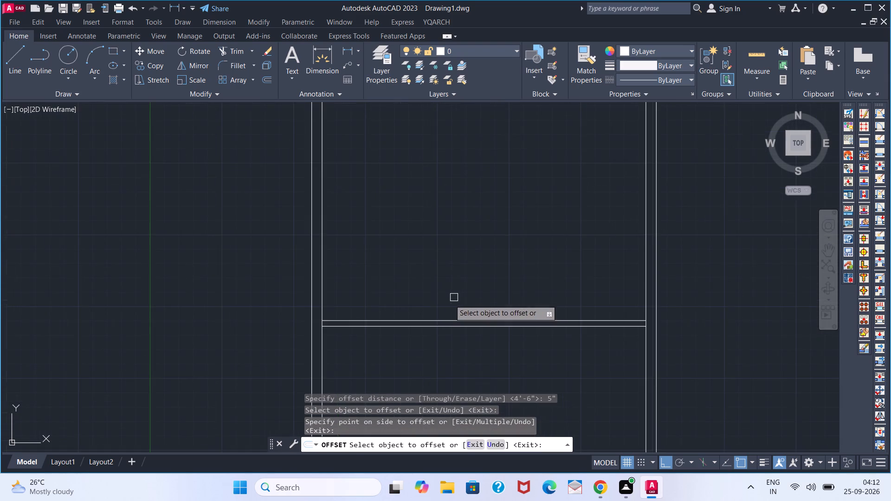
{"action": "scroll", "coordinate": [448, 300], "scroll_direction": "down", "scroll_amount": 1}
{"action": "middle_click_drag", "start_coordinate": [438, 298], "coordinate": [491, 212]}
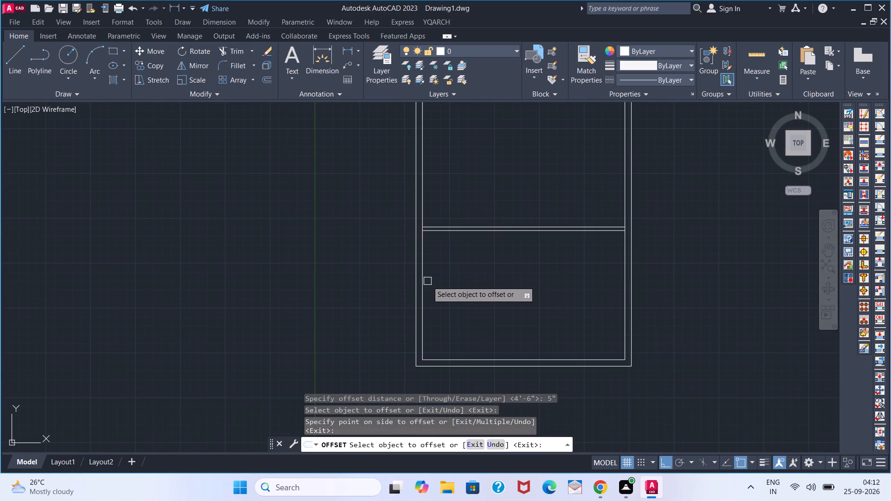
{"action": "left_click", "coordinate": [423, 278]}
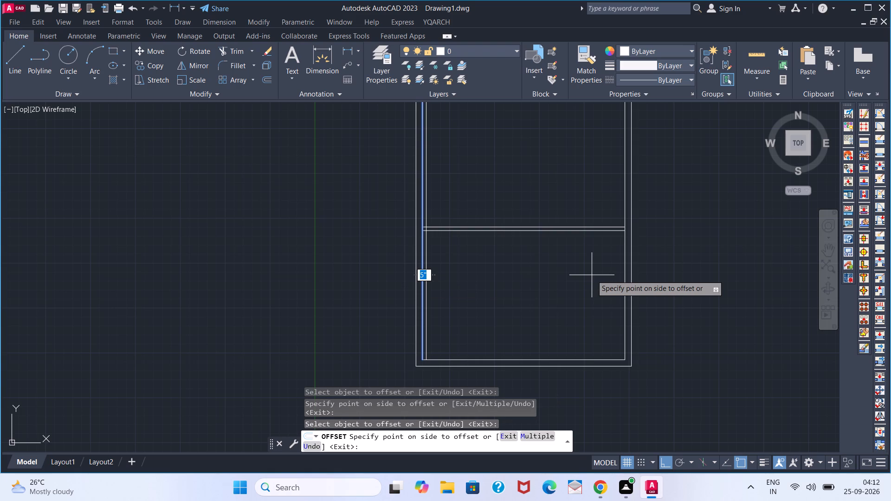
{"action": "key", "text": "9"}
{"action": "key", "text": "apostrophe"}
{"action": "key", "text": "Return"}
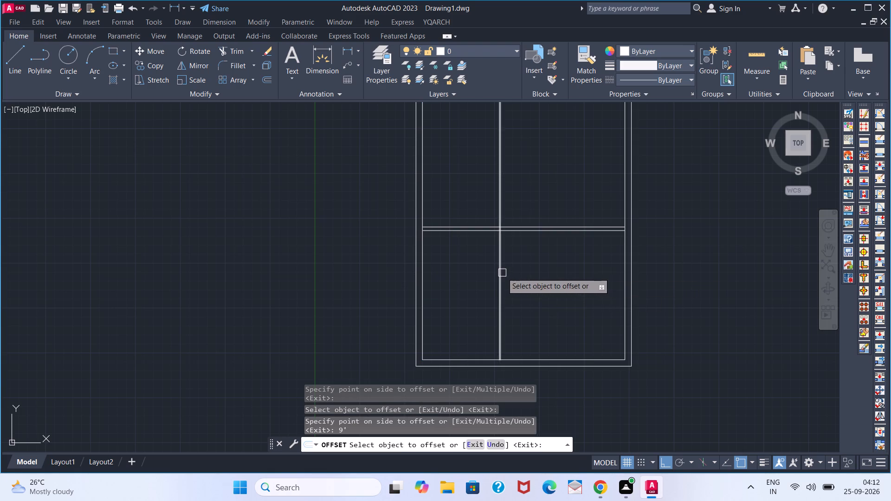
Offset the vertical partition line 5" to the right to give the partition wall its thickness.
{"action": "left_click", "coordinate": [502, 273]}
{"action": "key", "text": "Return"}
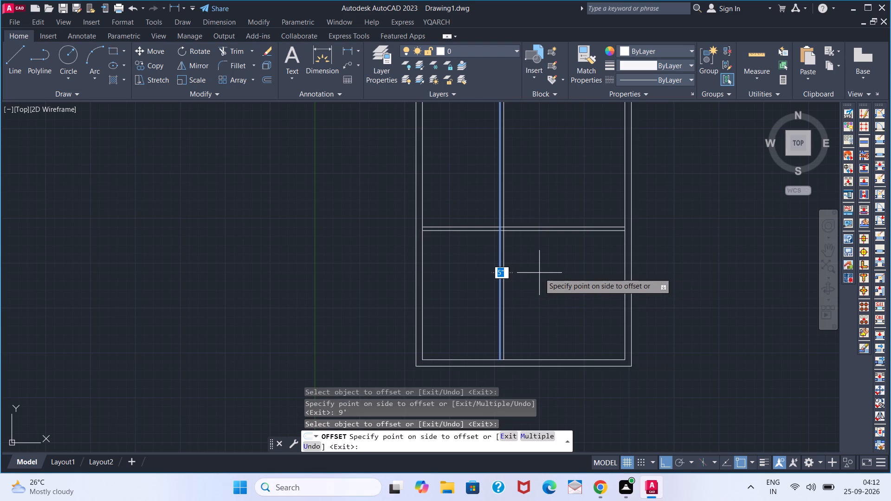
{"action": "key", "text": "space"}
{"action": "key", "text": "space"}
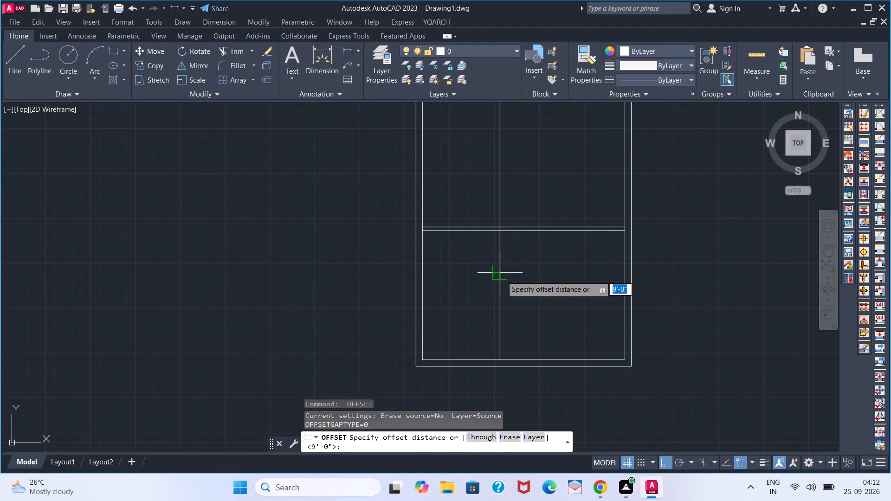
{"action": "left_click", "coordinate": [502, 276]}
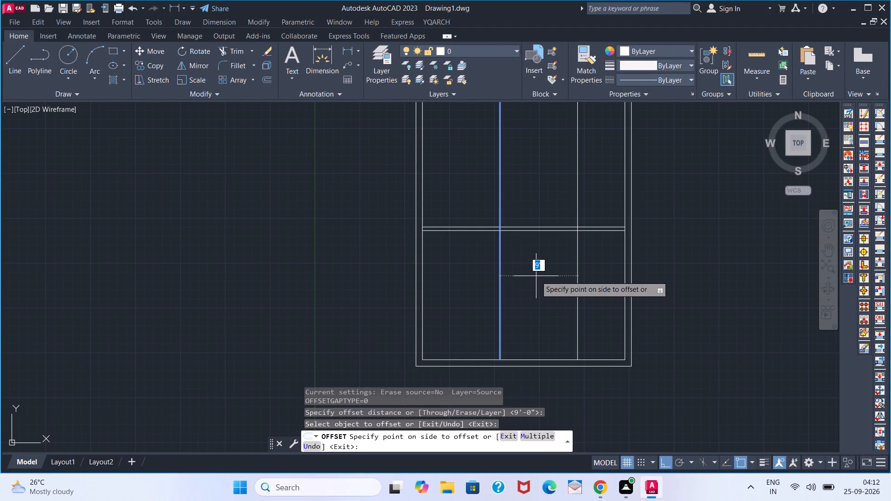
{"action": "type", "text": "6="}
{"action": "key", "text": "BackSpace"}
{"action": "key", "text": "BackSpace"}
{"action": "key", "text": "5"}
{"action": "key", "text": "Return"}
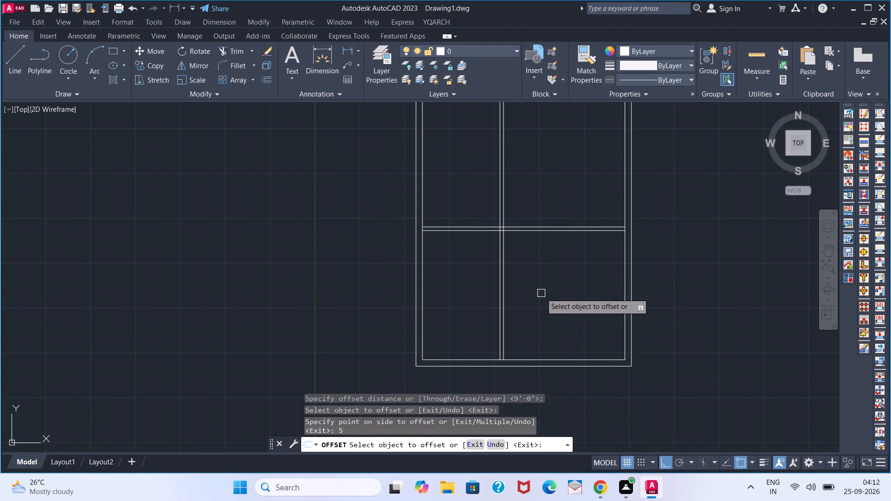
Trim the lower horizontal line and the left vertical line inside the junction where the two partition walls cross.
{"action": "middle_click_drag", "start_coordinate": [527, 296], "coordinate": [533, 389]}
{"action": "key", "text": "space"}
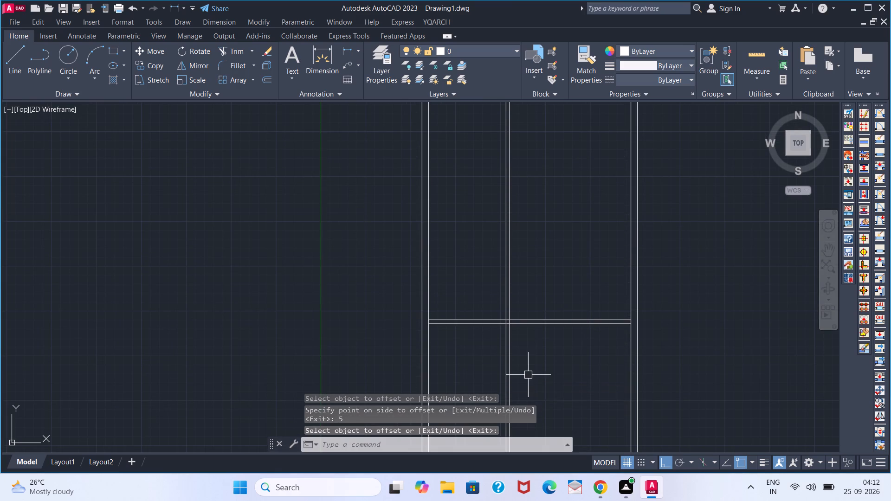
{"action": "type", "text": "TR"}
{"action": "key", "text": "space"}
{"action": "scroll", "coordinate": [510, 328], "scroll_direction": "up", "scroll_amount": 5}
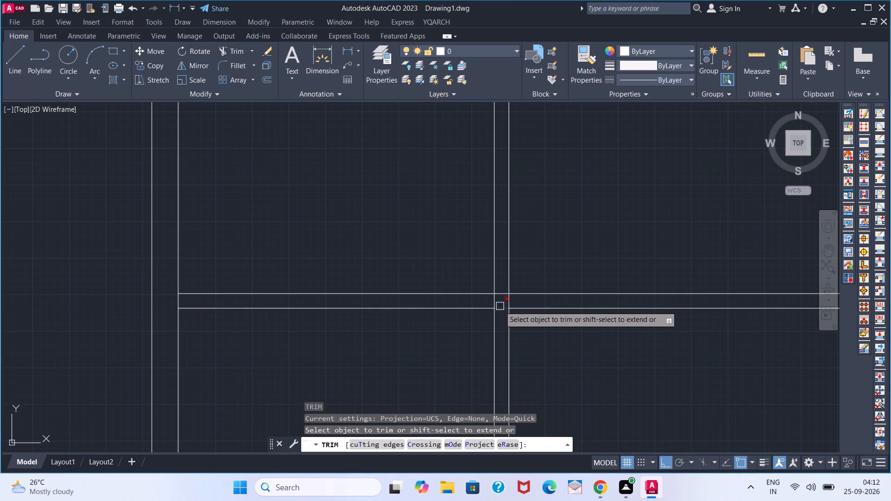
{"action": "left_click", "coordinate": [500, 306]}
{"action": "left_click", "coordinate": [497, 301]}
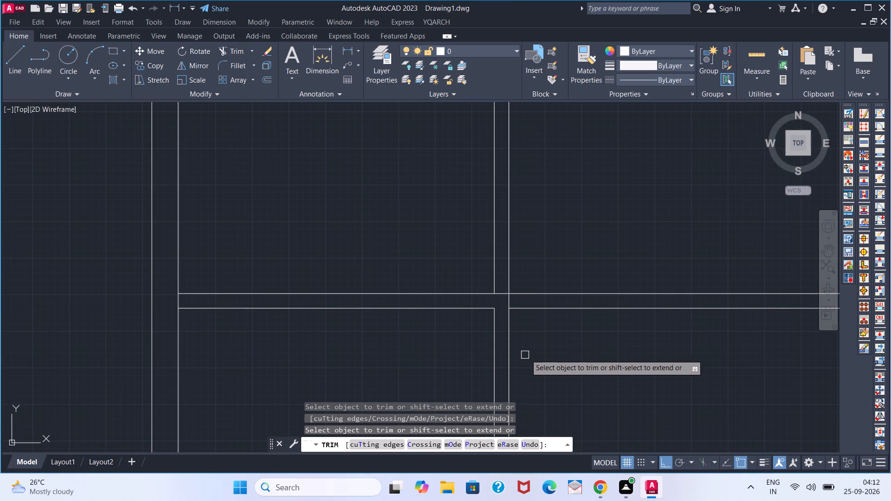
{"action": "key", "text": "Escape"}
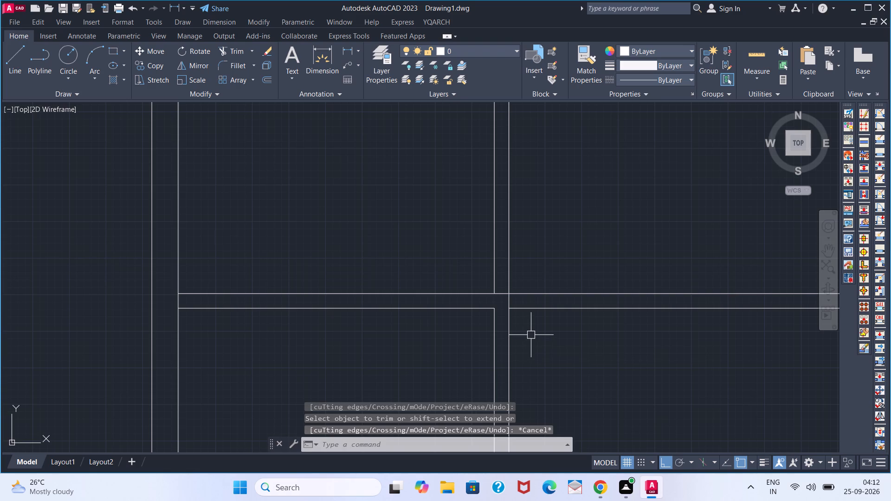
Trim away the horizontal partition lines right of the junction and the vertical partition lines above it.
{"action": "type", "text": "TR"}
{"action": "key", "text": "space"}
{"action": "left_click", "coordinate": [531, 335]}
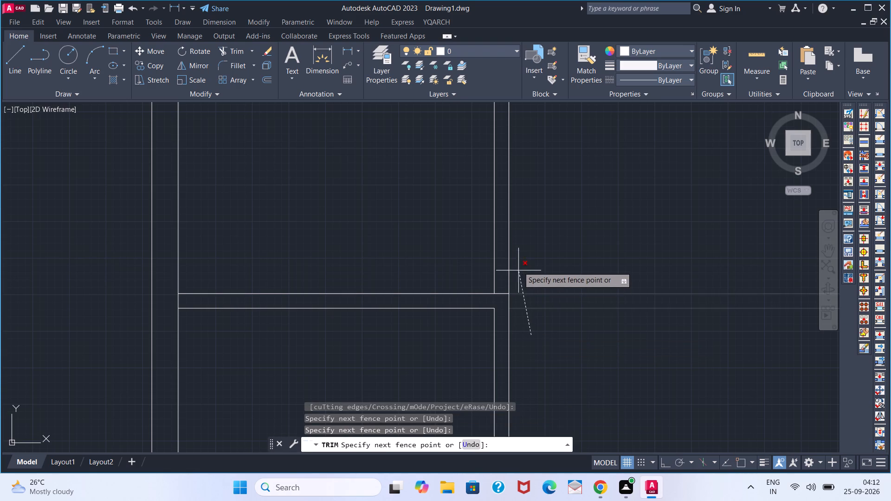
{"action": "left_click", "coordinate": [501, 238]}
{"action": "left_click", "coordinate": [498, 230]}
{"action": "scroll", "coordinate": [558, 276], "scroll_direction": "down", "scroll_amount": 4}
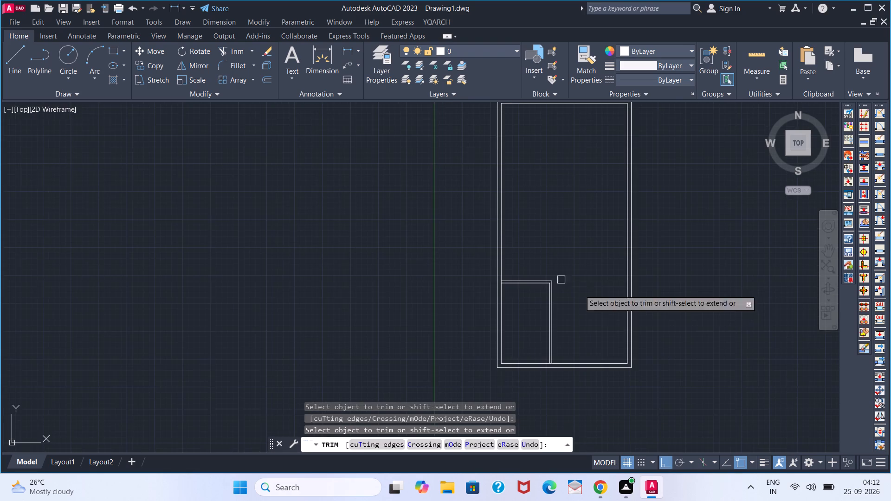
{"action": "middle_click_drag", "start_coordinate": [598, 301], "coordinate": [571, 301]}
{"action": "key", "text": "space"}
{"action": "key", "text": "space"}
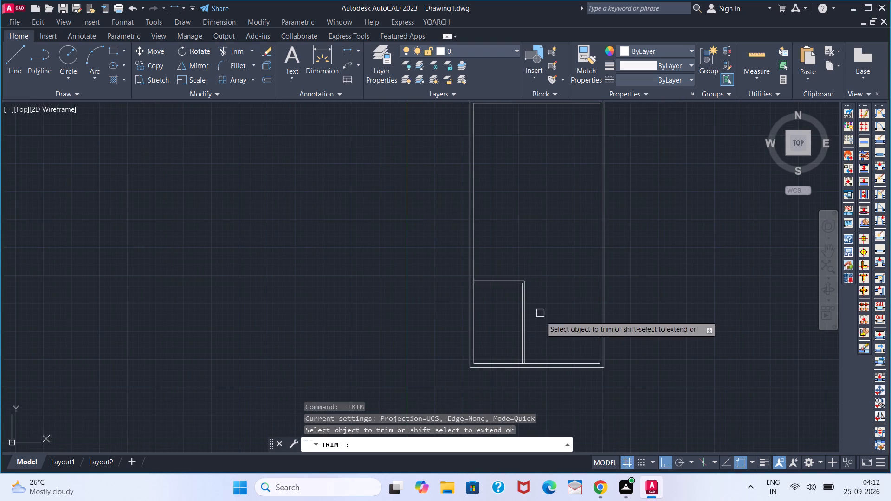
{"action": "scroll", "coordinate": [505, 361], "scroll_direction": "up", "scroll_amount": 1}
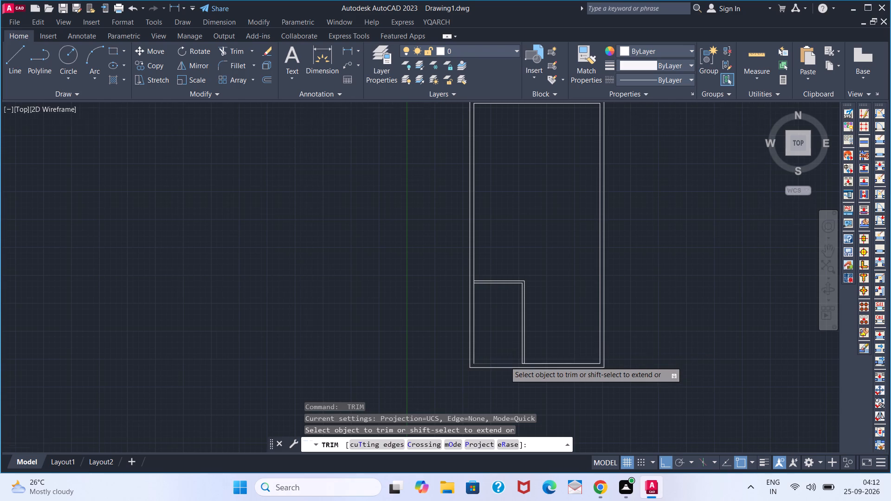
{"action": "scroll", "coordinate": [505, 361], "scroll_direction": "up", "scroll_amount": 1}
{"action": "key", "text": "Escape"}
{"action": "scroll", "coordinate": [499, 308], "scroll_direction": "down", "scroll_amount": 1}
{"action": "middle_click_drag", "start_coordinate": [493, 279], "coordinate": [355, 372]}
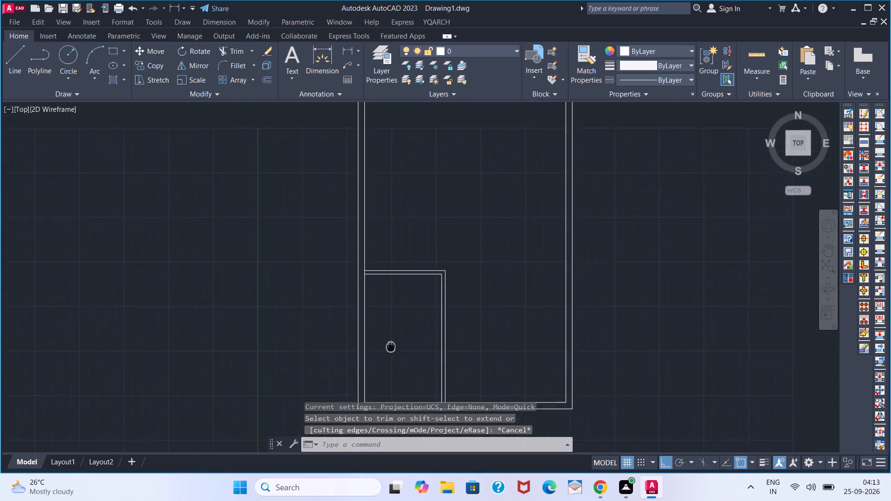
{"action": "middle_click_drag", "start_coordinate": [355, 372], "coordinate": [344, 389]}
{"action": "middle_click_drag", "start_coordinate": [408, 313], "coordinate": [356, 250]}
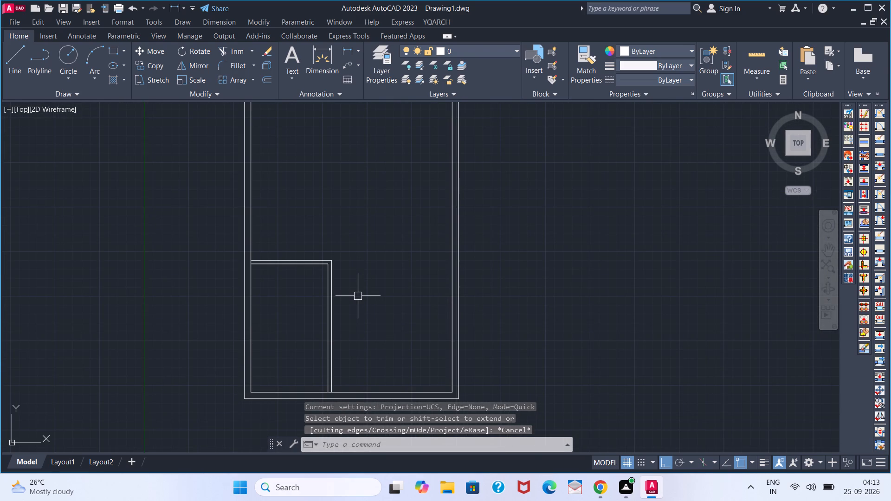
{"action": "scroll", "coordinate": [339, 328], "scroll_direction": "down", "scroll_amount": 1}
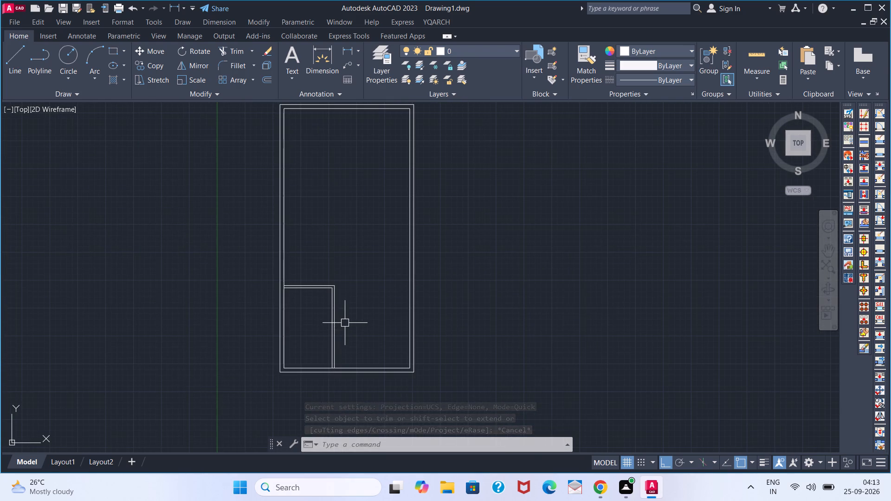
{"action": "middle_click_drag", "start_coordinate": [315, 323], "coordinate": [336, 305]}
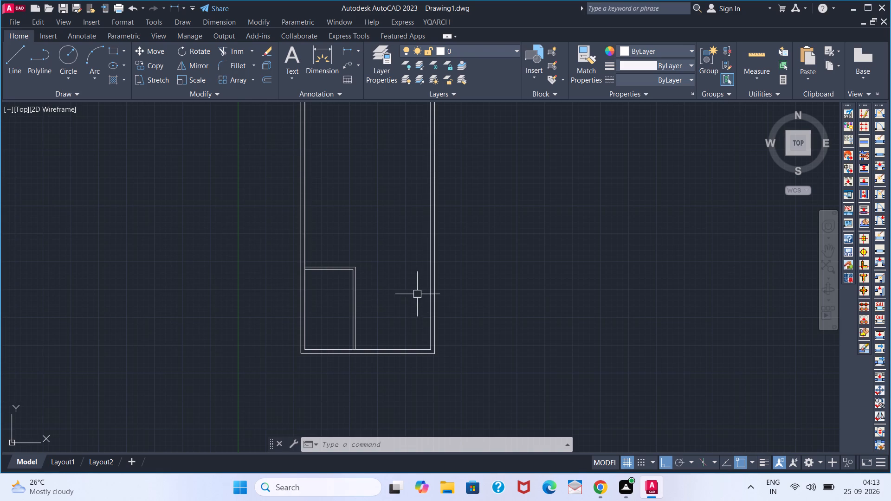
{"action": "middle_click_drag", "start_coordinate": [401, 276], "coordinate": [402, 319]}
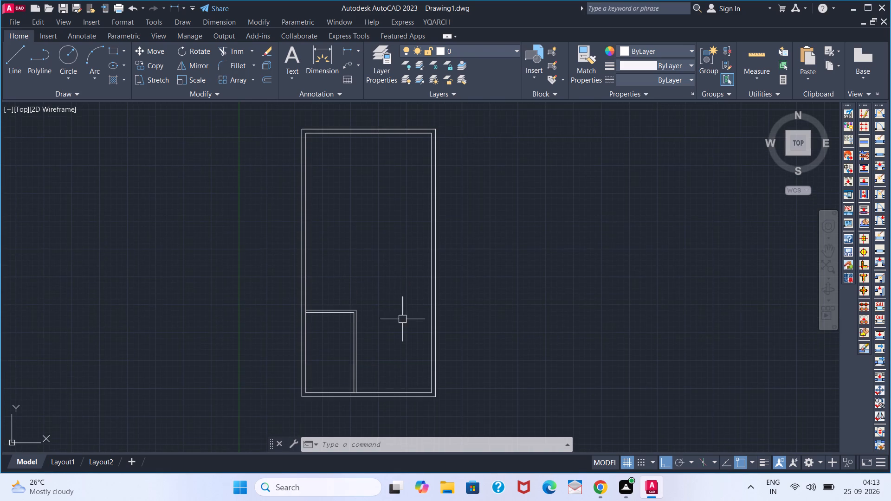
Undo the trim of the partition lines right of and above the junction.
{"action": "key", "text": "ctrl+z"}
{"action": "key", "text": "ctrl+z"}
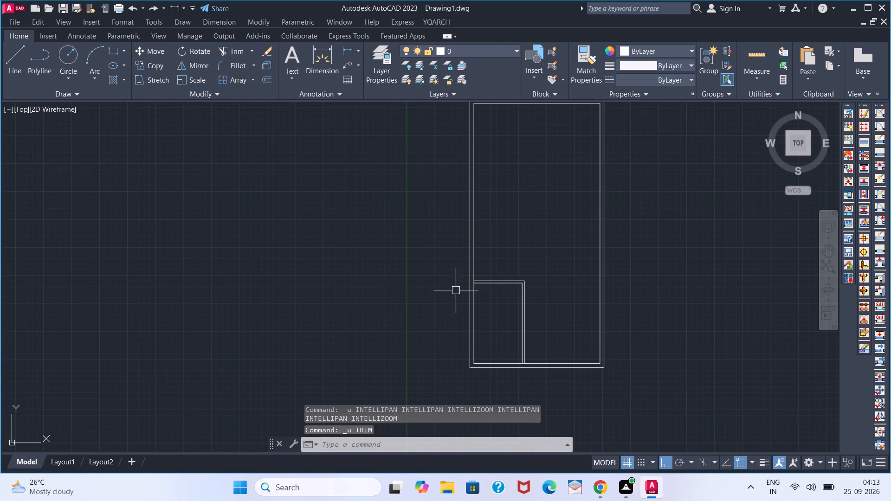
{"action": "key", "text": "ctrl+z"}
Offset the upper line of the horizontal partition wall 18' upward to place the next horizontal partition line.
{"action": "scroll", "coordinate": [499, 291], "scroll_direction": "down", "scroll_amount": 2}
{"action": "scroll", "coordinate": [546, 256], "scroll_direction": "down", "scroll_amount": 1}
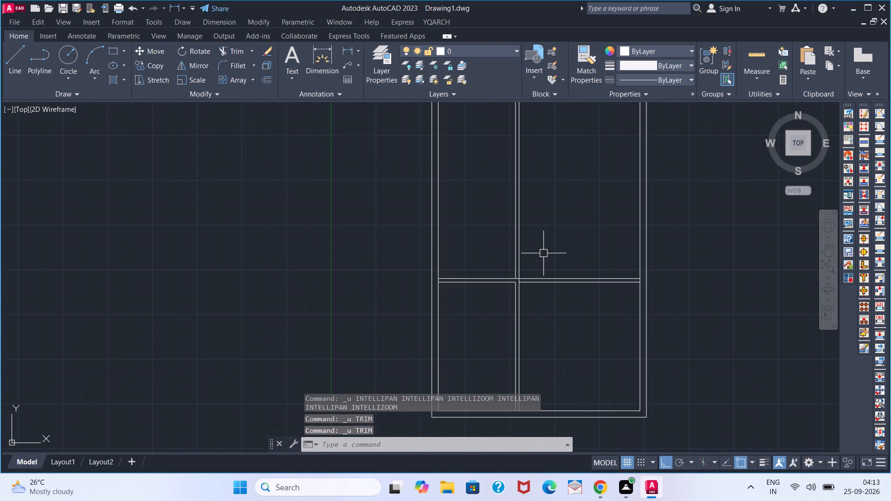
{"action": "middle_click_drag", "start_coordinate": [531, 247], "coordinate": [454, 268]}
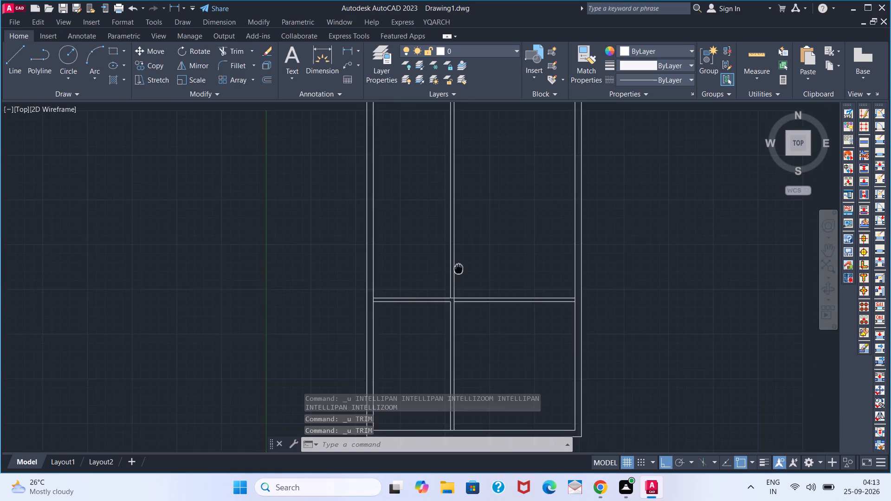
{"action": "middle_click_drag", "start_coordinate": [454, 268], "coordinate": [434, 253]}
{"action": "key", "text": "o"}
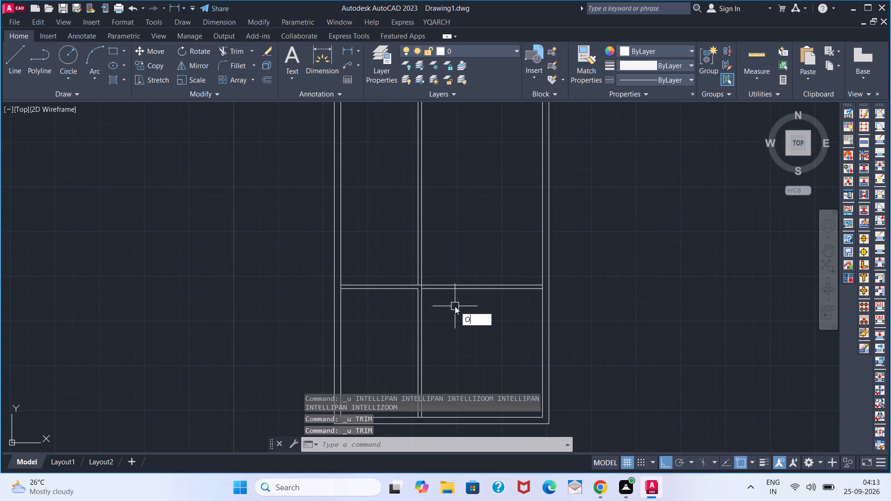
{"action": "key", "text": "Return"}
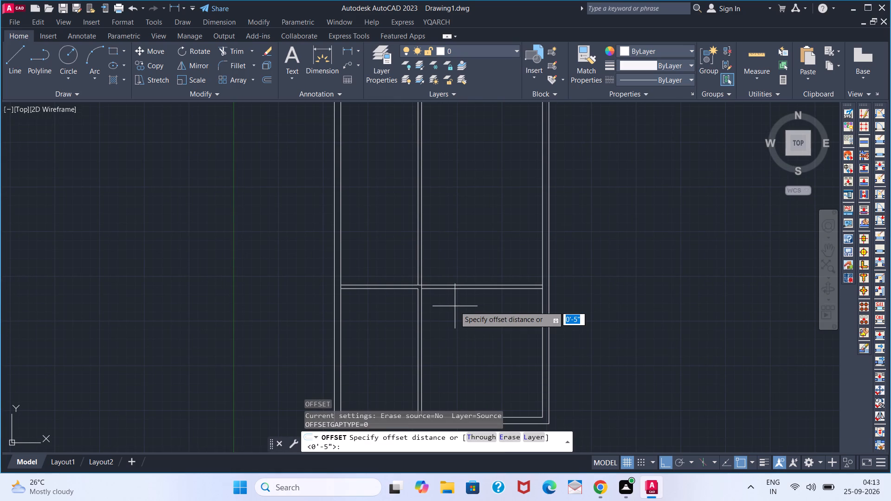
{"action": "middle_click_drag", "start_coordinate": [454, 259], "coordinate": [424, 304]}
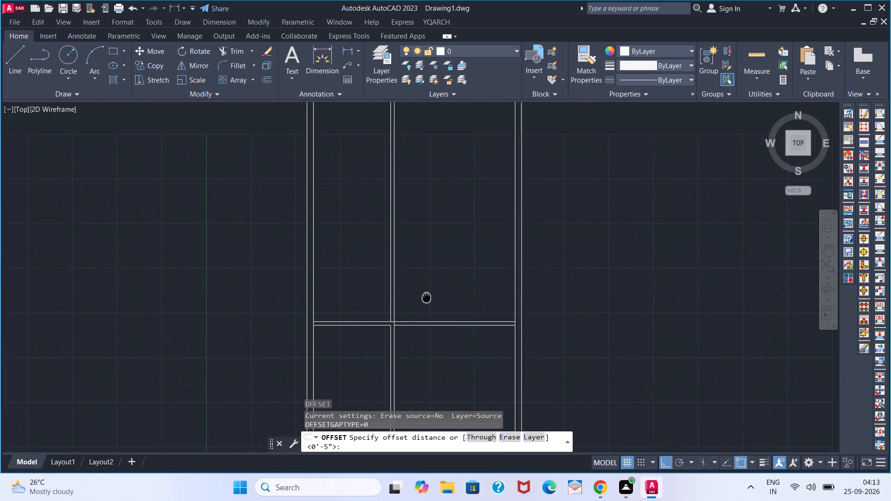
{"action": "middle_click_drag", "start_coordinate": [424, 304], "coordinate": [420, 327]}
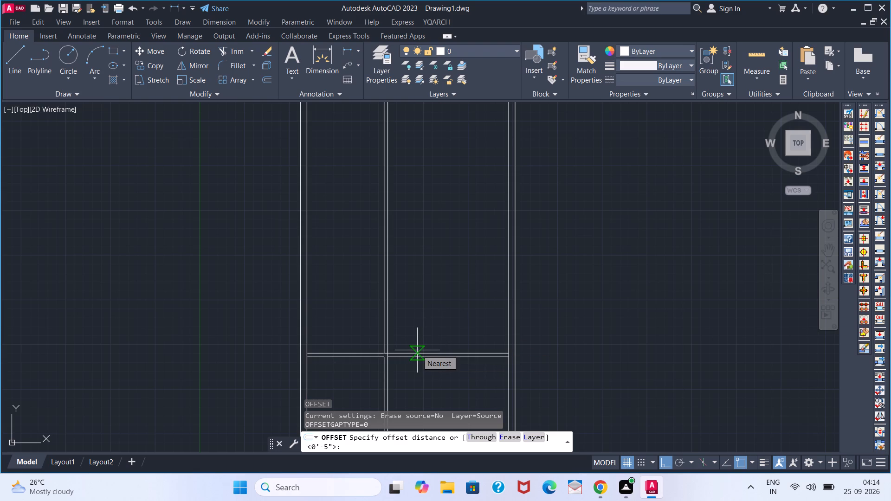
{"action": "middle_click_drag", "start_coordinate": [443, 320], "coordinate": [406, 358]}
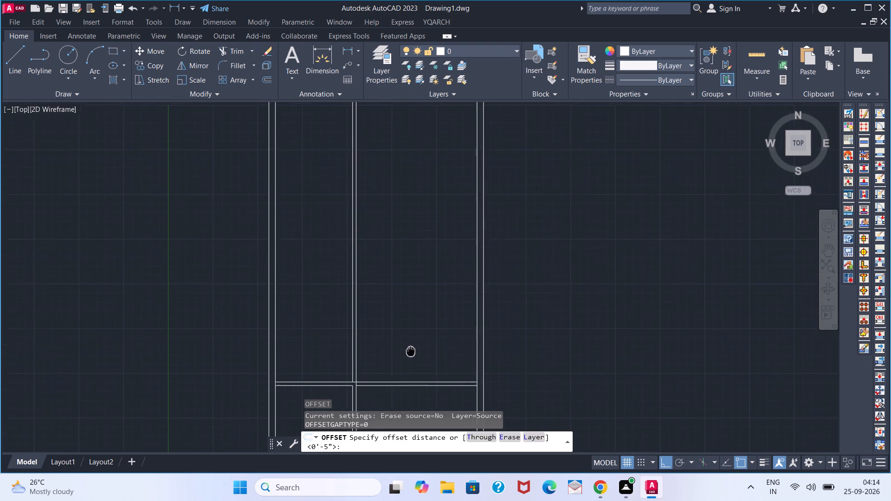
{"action": "middle_click_drag", "start_coordinate": [406, 358], "coordinate": [404, 361]}
{"action": "middle_click_drag", "start_coordinate": [401, 358], "coordinate": [398, 323]}
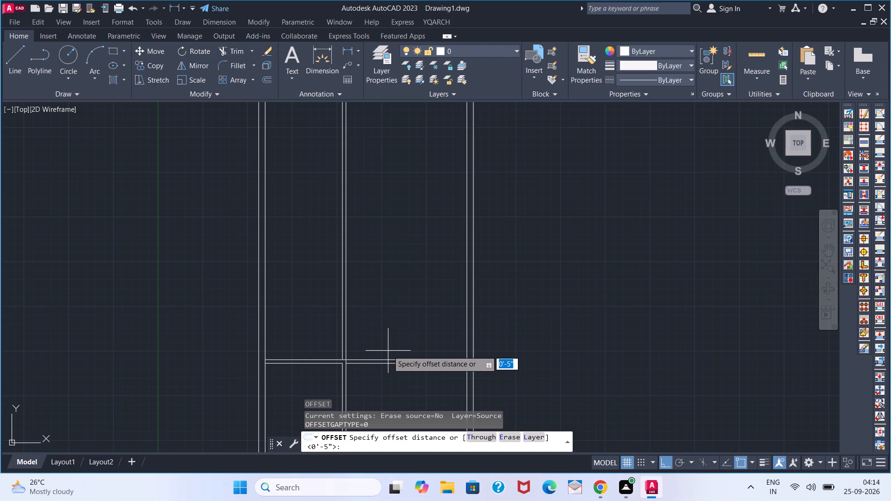
{"action": "type", "text": "18'"}
{"action": "key", "text": "Return"}
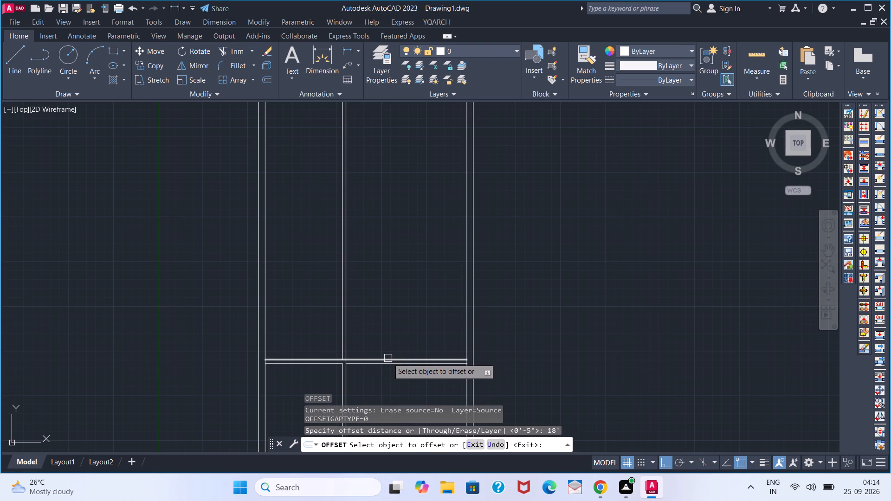
{"action": "left_click", "coordinate": [388, 358]}
{"action": "left_click", "coordinate": [408, 275]}
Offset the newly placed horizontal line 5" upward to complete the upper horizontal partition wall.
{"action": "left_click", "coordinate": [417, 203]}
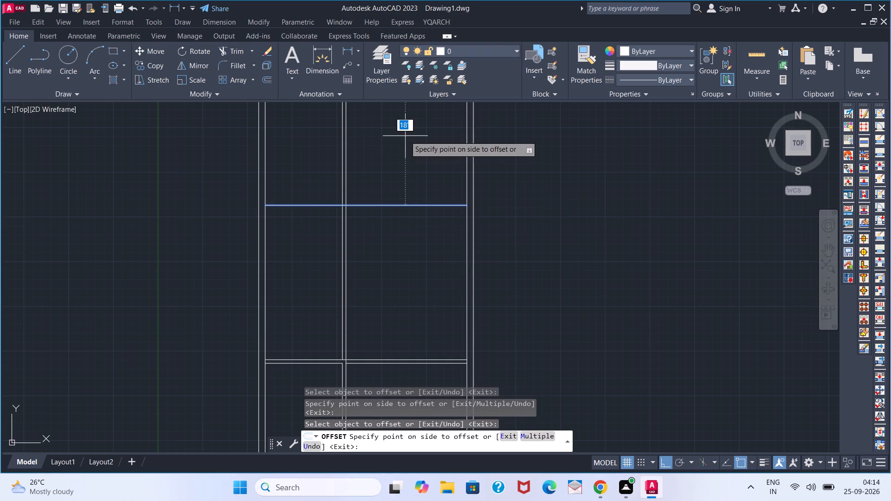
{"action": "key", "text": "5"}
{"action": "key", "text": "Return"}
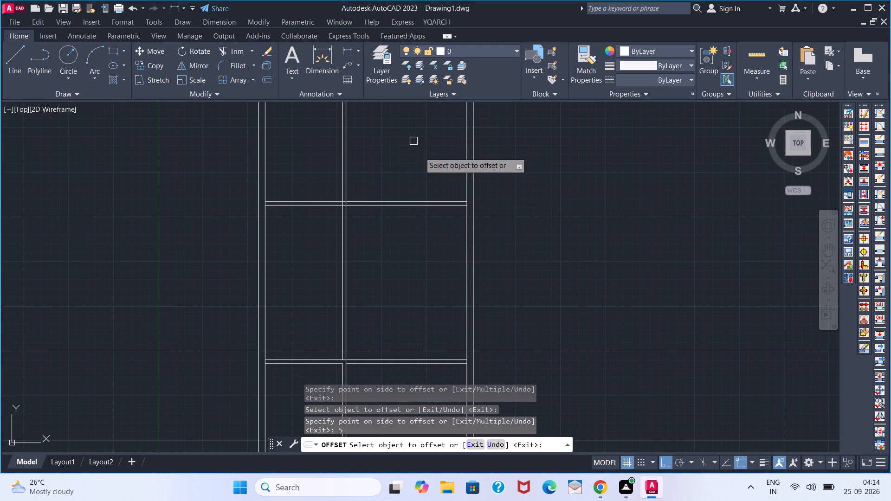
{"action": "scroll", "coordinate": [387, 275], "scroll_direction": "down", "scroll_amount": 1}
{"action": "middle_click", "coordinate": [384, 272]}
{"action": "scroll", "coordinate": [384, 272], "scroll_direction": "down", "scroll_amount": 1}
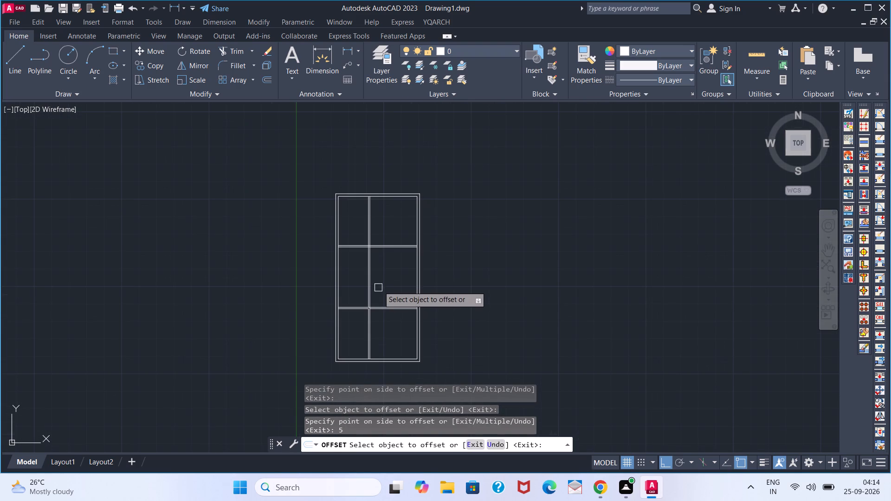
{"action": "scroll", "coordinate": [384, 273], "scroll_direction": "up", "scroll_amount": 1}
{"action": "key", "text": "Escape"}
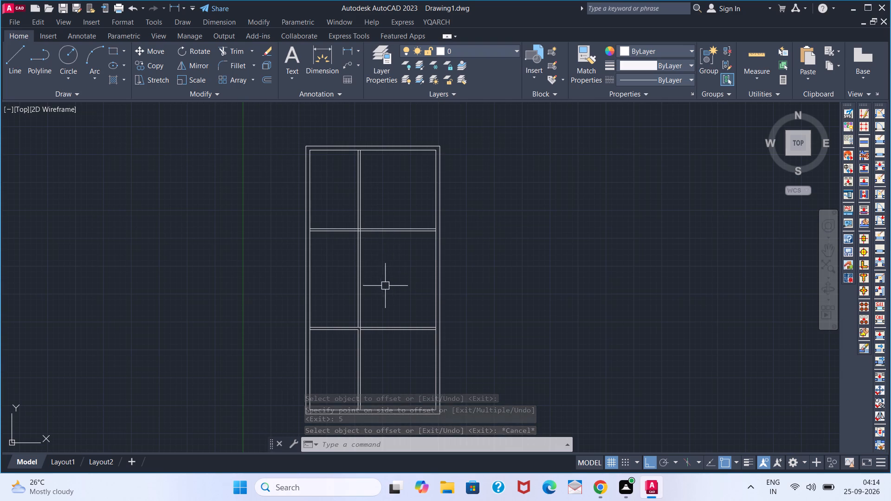
Examine the room divisions and partition wall positions across the whole floor plan.
{"action": "scroll", "coordinate": [369, 284], "scroll_direction": "up", "scroll_amount": 1}
{"action": "scroll", "coordinate": [369, 284], "scroll_direction": "down", "scroll_amount": 1}
{"action": "middle_click_drag", "start_coordinate": [369, 284], "coordinate": [369, 283]}
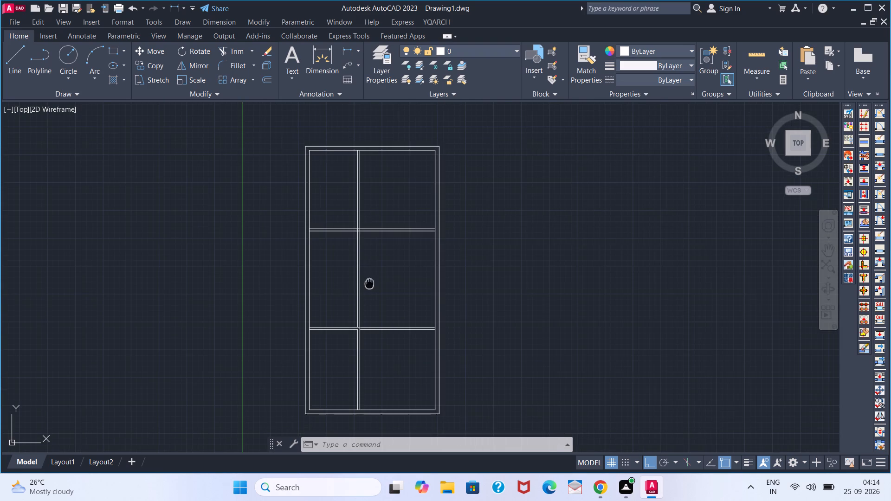
{"action": "middle_click_drag", "start_coordinate": [369, 283], "coordinate": [415, 244]}
{"action": "middle_click", "coordinate": [425, 237]}
{"action": "scroll", "coordinate": [405, 253], "scroll_direction": "up", "scroll_amount": 1}
{"action": "scroll", "coordinate": [410, 267], "scroll_direction": "down", "scroll_amount": 1}
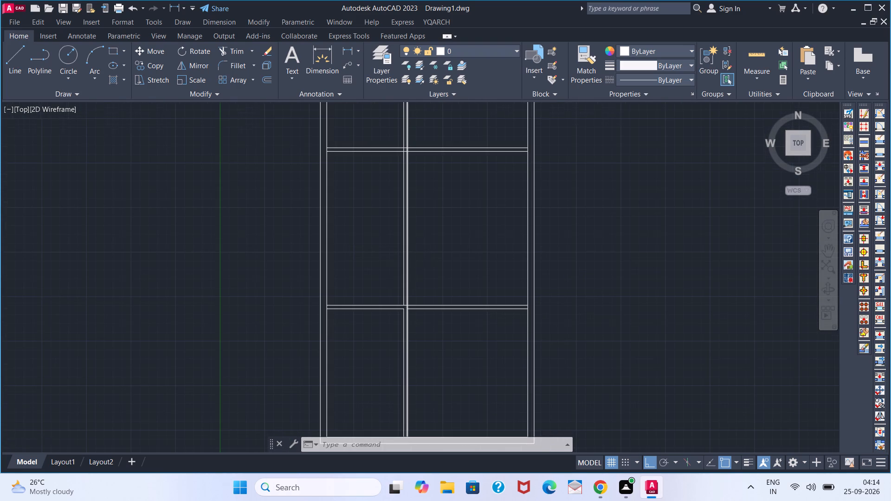
{"action": "scroll", "coordinate": [424, 321], "scroll_direction": "up", "scroll_amount": 1}
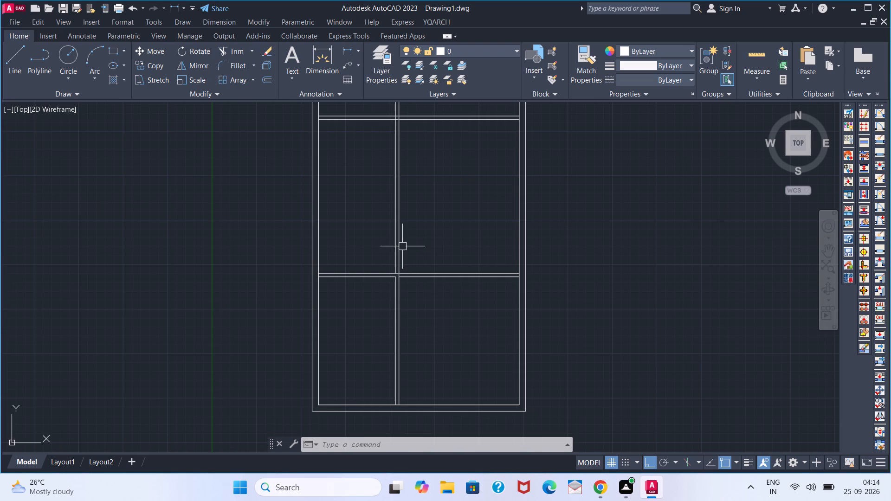
{"action": "scroll", "coordinate": [402, 246], "scroll_direction": "down", "scroll_amount": 1}
{"action": "middle_click_drag", "start_coordinate": [400, 224], "coordinate": [397, 259]}
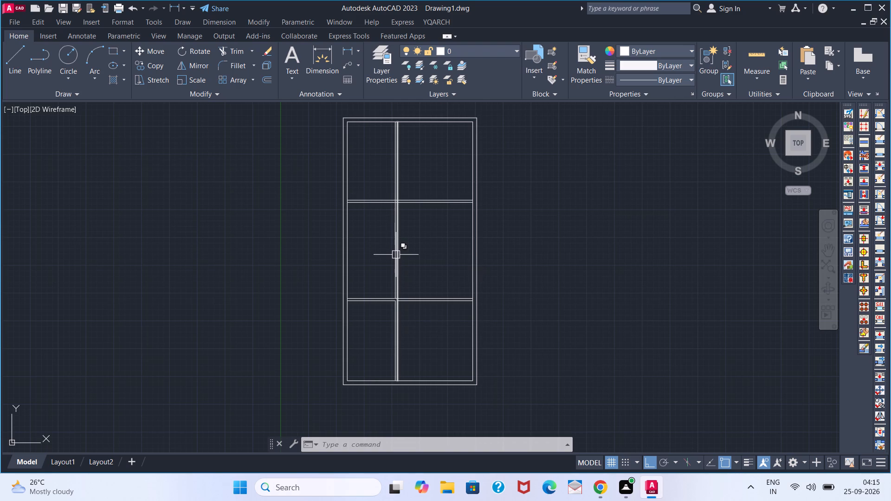
{"action": "scroll", "coordinate": [395, 255], "scroll_direction": "up", "scroll_amount": 1}
{"action": "scroll", "coordinate": [395, 247], "scroll_direction": "down", "scroll_amount": 2}
{"action": "middle_click_drag", "start_coordinate": [387, 244], "coordinate": [388, 283]}
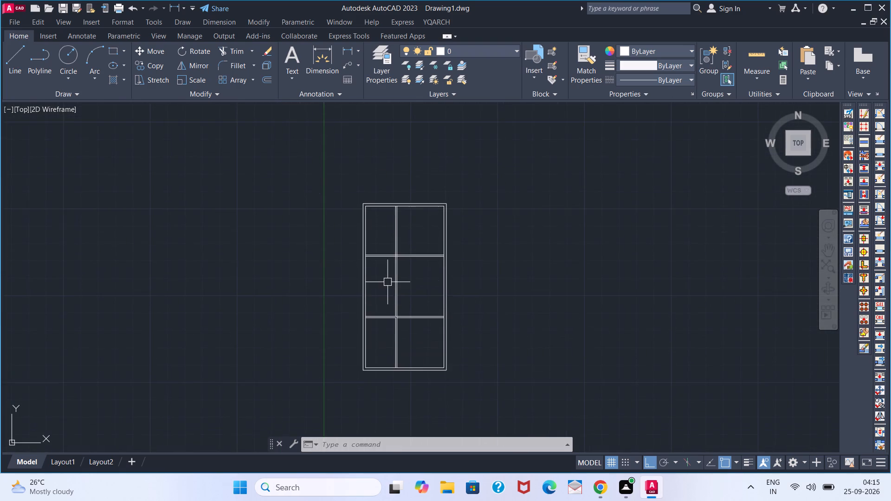
{"action": "scroll", "coordinate": [387, 282], "scroll_direction": "up", "scroll_amount": 2}
{"action": "scroll", "coordinate": [422, 275], "scroll_direction": "down", "scroll_amount": 1}
{"action": "middle_click_drag", "start_coordinate": [422, 275], "coordinate": [404, 252]}
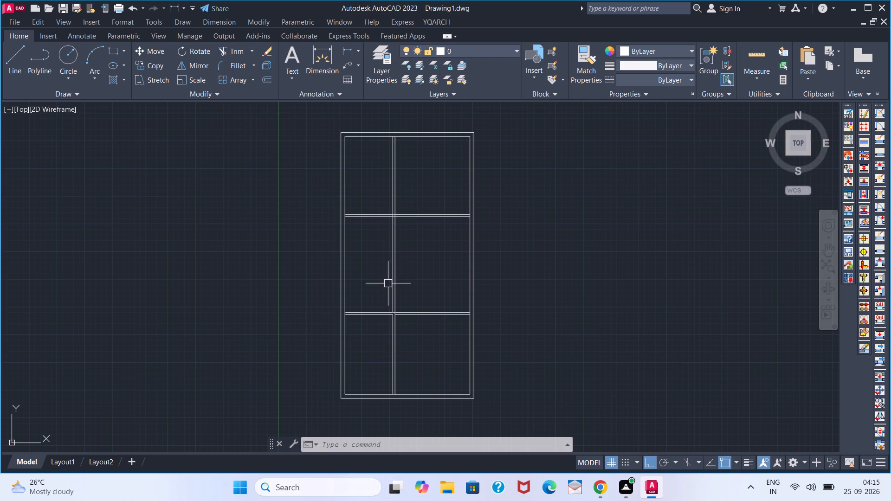
Erase all the vertical and horizontal partition lines inside the outer walls.
{"action": "left_click", "coordinate": [439, 198]}
{"action": "left_click", "coordinate": [382, 334]}
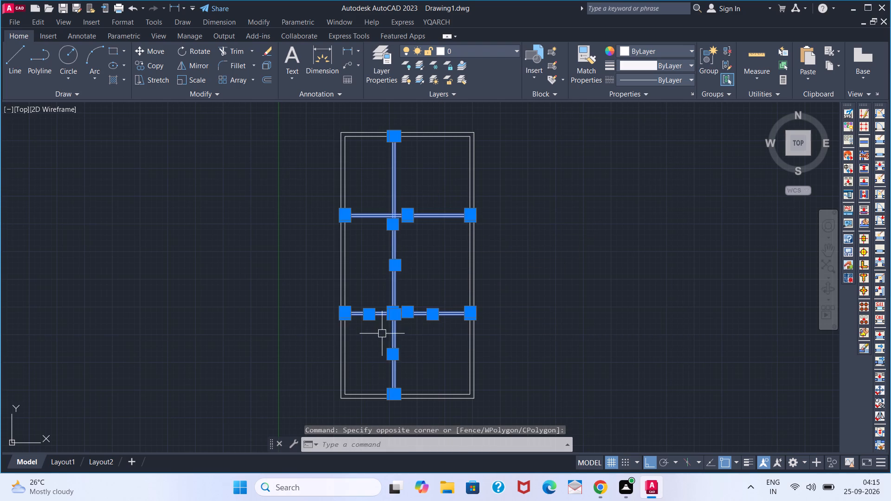
{"action": "key", "text": "Delete"}
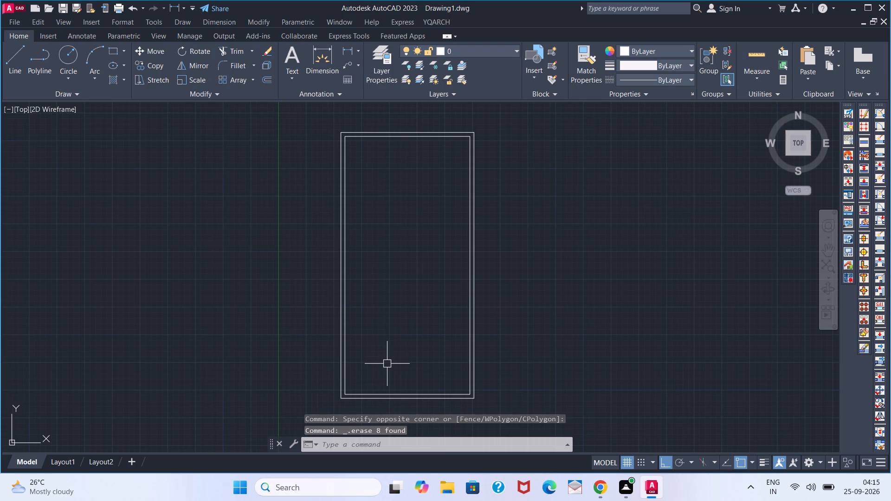
Offset the bottom wall's inner line 15' upward, and the resulting line 5" upward, to form the lower horizontal partition wall.
{"action": "key", "text": "o"}
{"action": "key", "text": "Return"}
{"action": "middle_click_drag", "start_coordinate": [389, 370], "coordinate": [369, 284]}
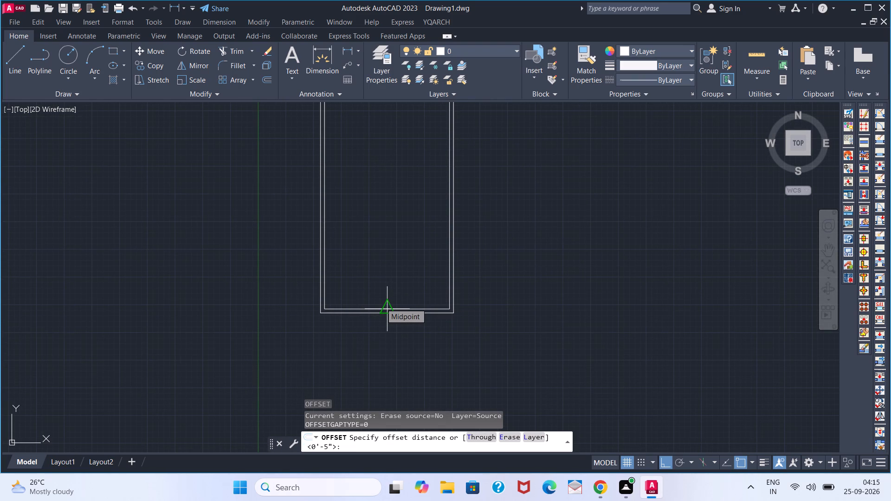
{"action": "type", "text": "15'"}
{"action": "key", "text": "Return"}
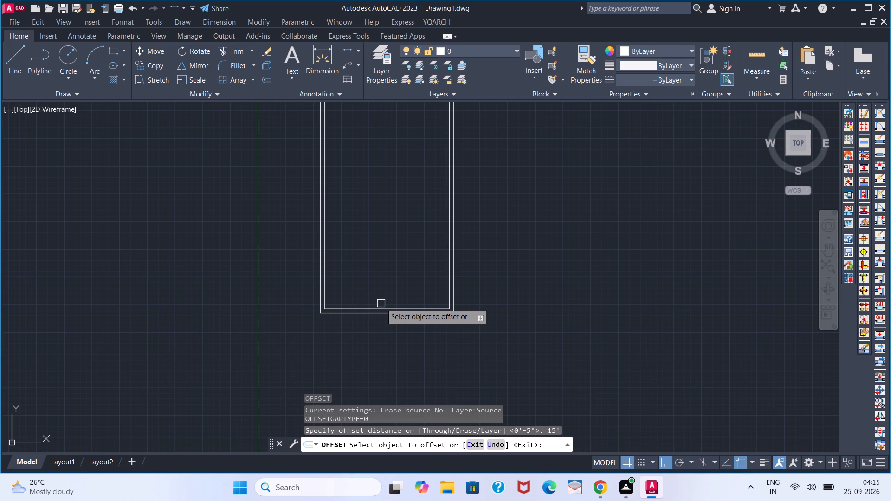
{"action": "left_click", "coordinate": [381, 306]}
{"action": "left_click", "coordinate": [385, 259]}
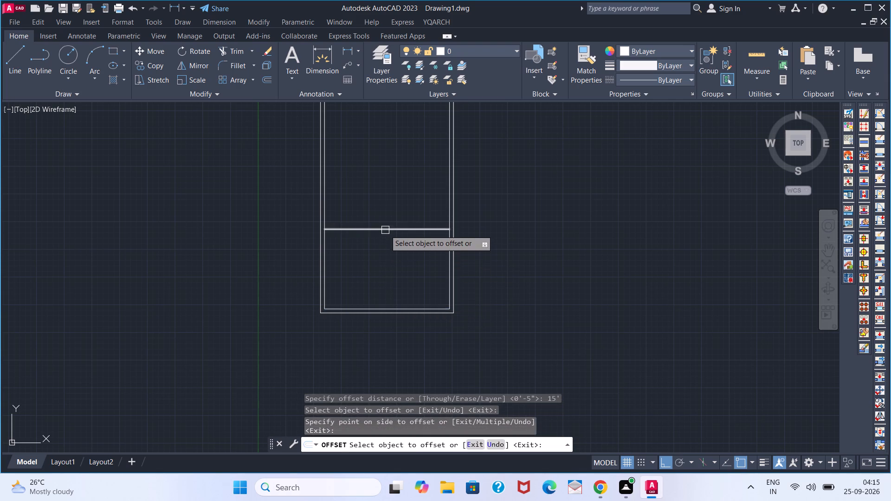
{"action": "left_click", "coordinate": [385, 230]}
{"action": "key", "text": "5"}
{"action": "key", "text": "Return"}
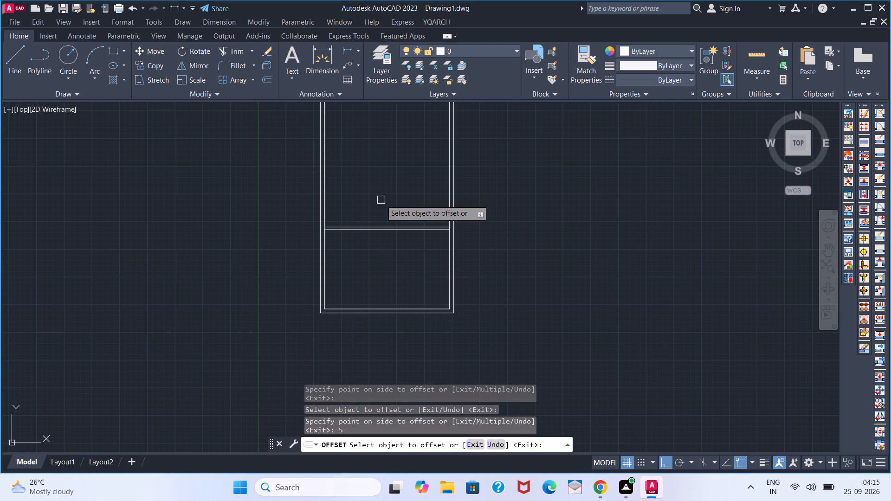
Offset the lower partition's upper line 12' upward, and the resulting line 5" upward, to form the second horizontal partition wall.
{"action": "middle_click_drag", "start_coordinate": [374, 218], "coordinate": [325, 258]}
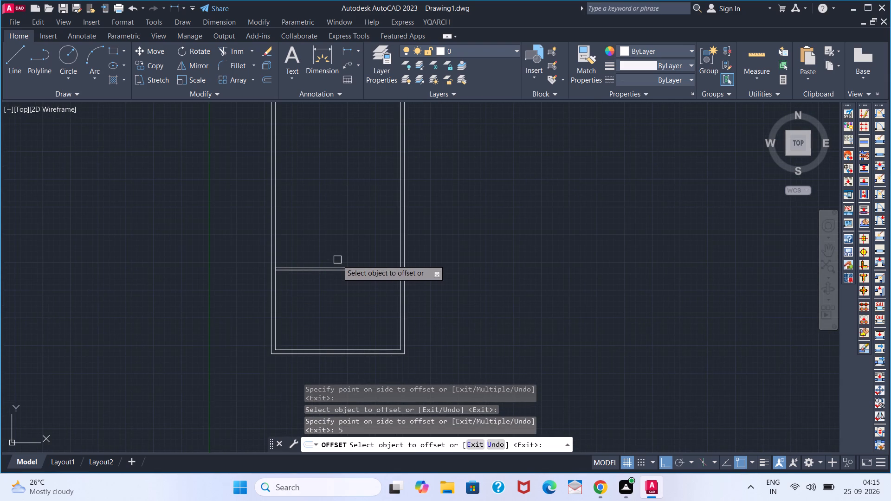
{"action": "scroll", "coordinate": [337, 263], "scroll_direction": "up", "scroll_amount": 1}
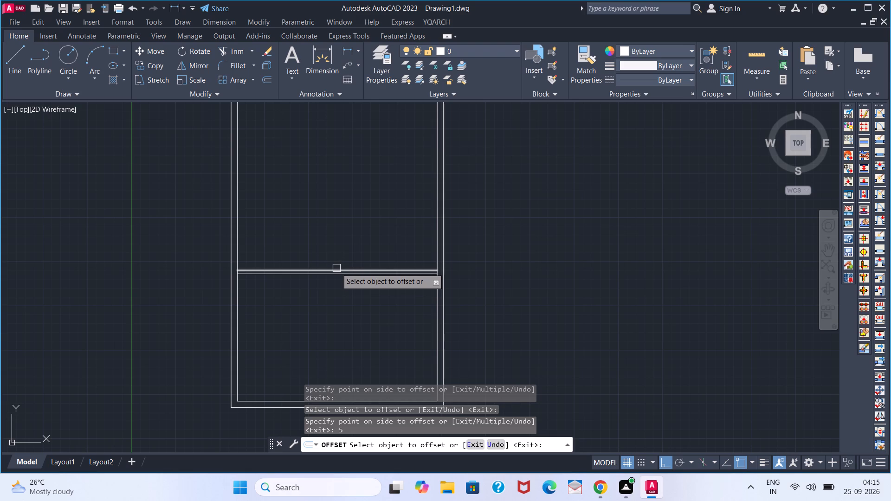
{"action": "left_click", "coordinate": [337, 269]}
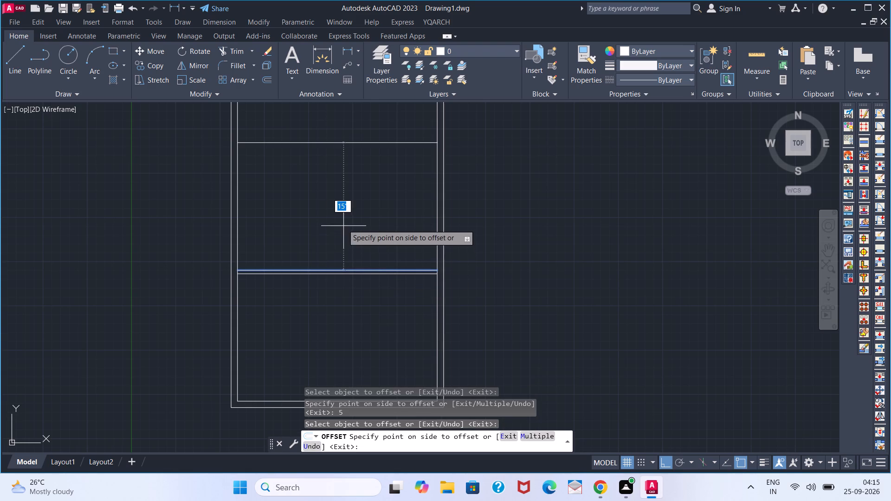
{"action": "middle_click_drag", "start_coordinate": [343, 224], "coordinate": [331, 281]}
{"action": "scroll", "coordinate": [330, 281], "scroll_direction": "down", "scroll_amount": 2}
{"action": "middle_click_drag", "start_coordinate": [323, 266], "coordinate": [316, 278]}
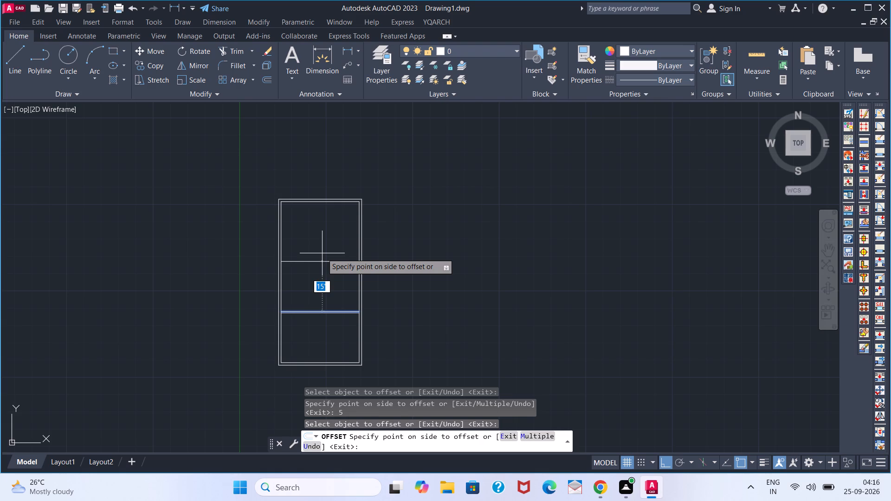
{"action": "type", "text": "12'"}
{"action": "key", "text": "Return"}
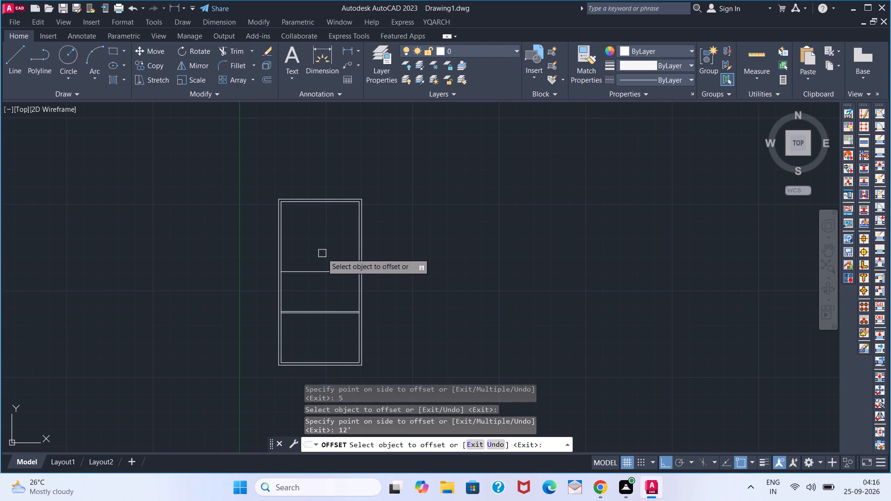
{"action": "left_click", "coordinate": [319, 272]}
{"action": "key", "text": "5"}
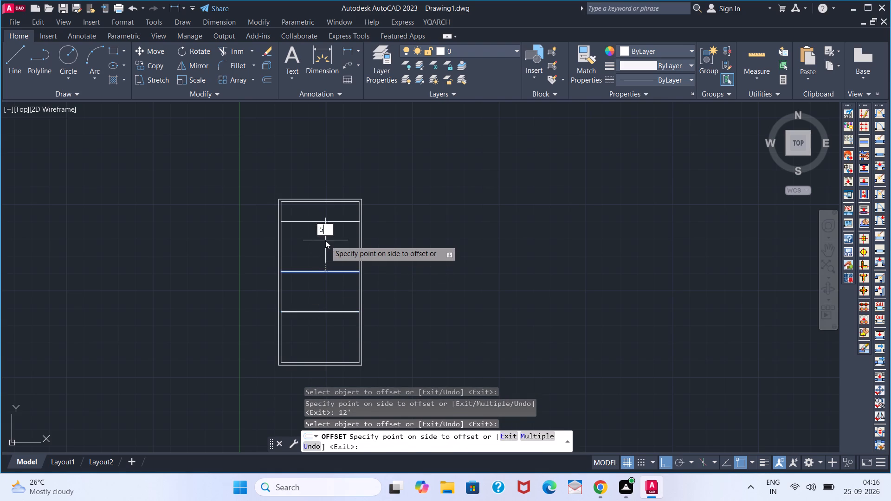
{"action": "key", "text": "Return"}
Offset the left wall's inner line 12' to the right, and the resulting line 5" further right, to form the vertical partition wall.
{"action": "scroll", "coordinate": [352, 295], "scroll_direction": "up", "scroll_amount": 2}
{"action": "scroll", "coordinate": [350, 295], "scroll_direction": "down", "scroll_amount": 1}
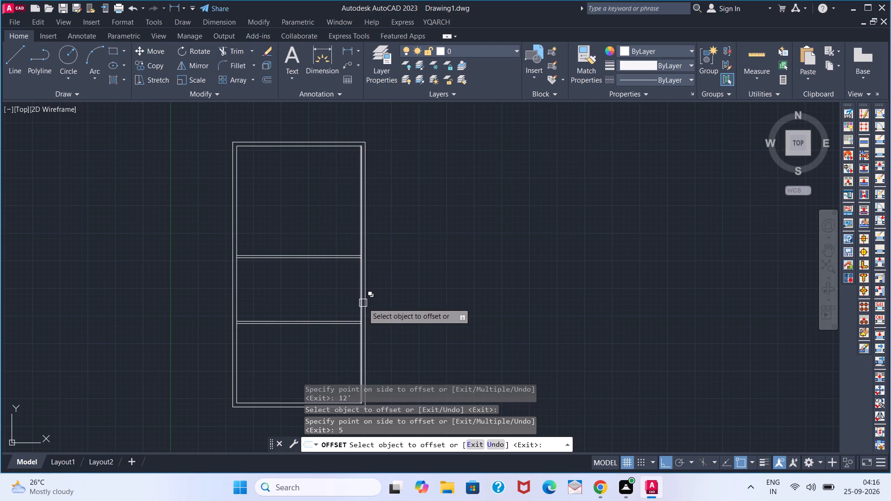
{"action": "left_click", "coordinate": [239, 295]}
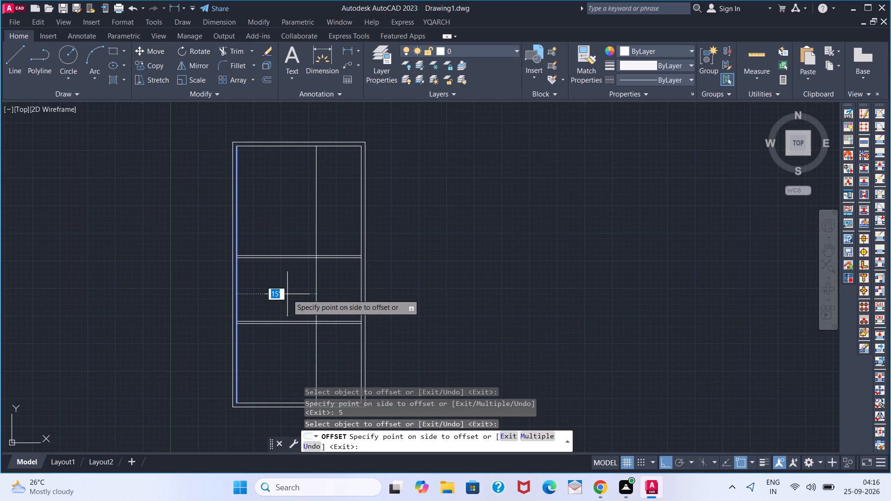
{"action": "type", "text": "12'"}
{"action": "key", "text": "Return"}
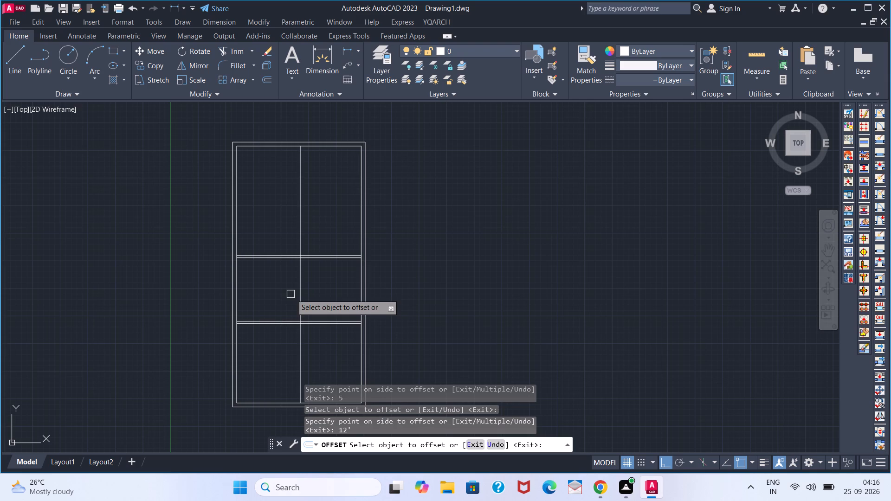
{"action": "left_click", "coordinate": [297, 294]}
{"action": "key", "text": "5"}
{"action": "key", "text": "Return"}
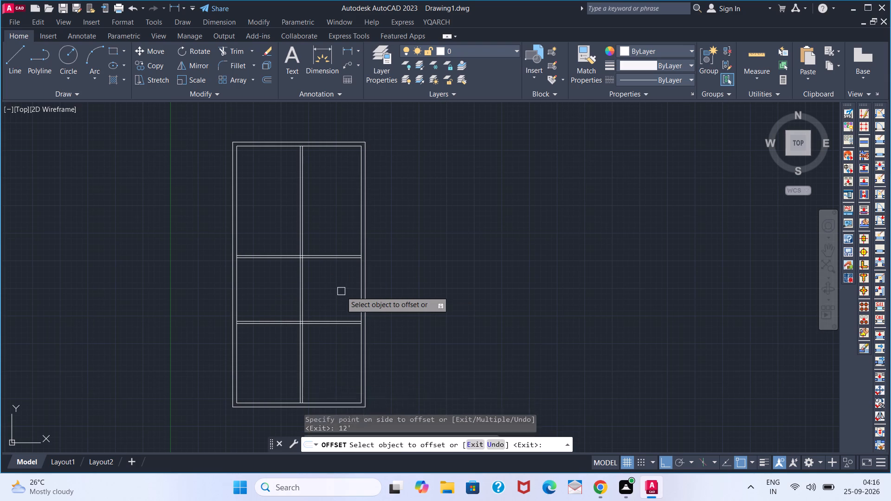
{"action": "key", "text": "space"}
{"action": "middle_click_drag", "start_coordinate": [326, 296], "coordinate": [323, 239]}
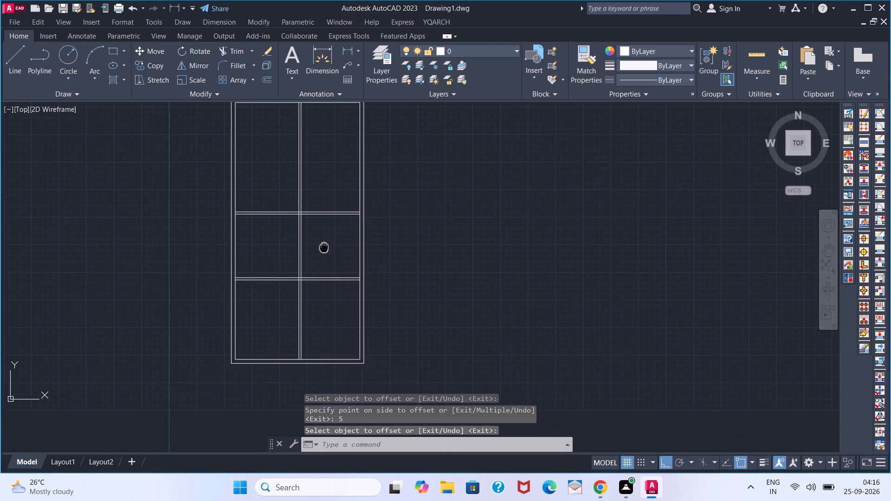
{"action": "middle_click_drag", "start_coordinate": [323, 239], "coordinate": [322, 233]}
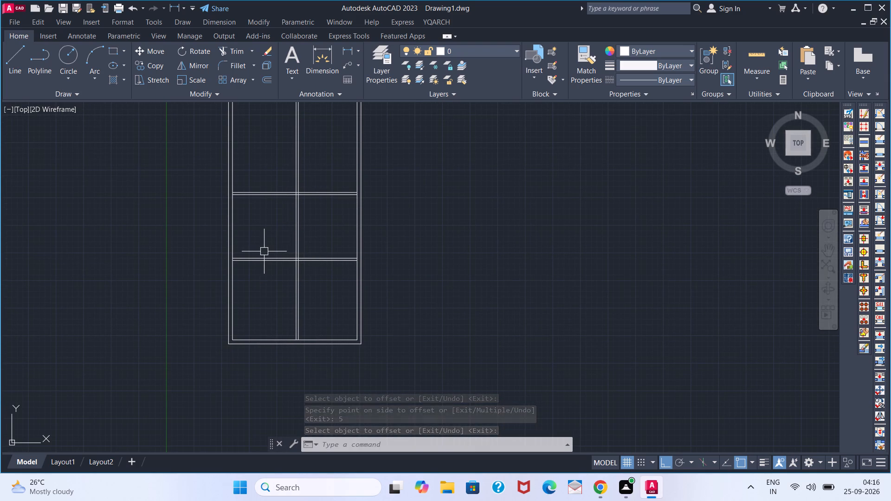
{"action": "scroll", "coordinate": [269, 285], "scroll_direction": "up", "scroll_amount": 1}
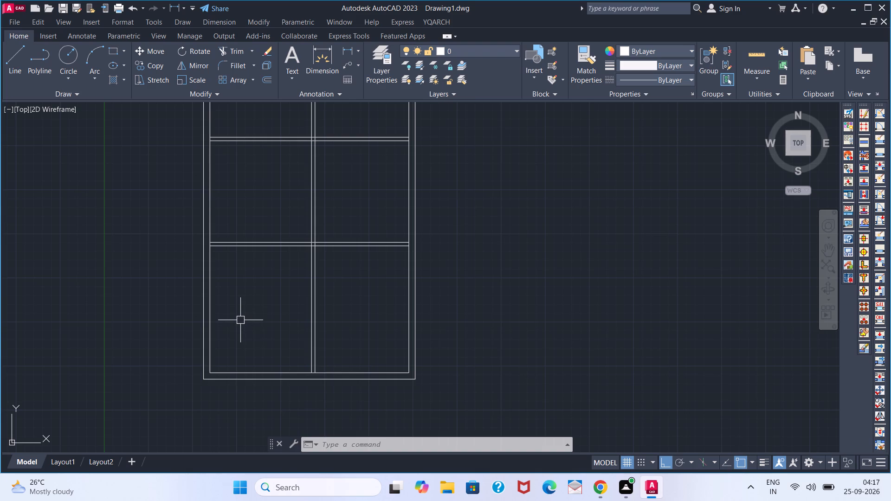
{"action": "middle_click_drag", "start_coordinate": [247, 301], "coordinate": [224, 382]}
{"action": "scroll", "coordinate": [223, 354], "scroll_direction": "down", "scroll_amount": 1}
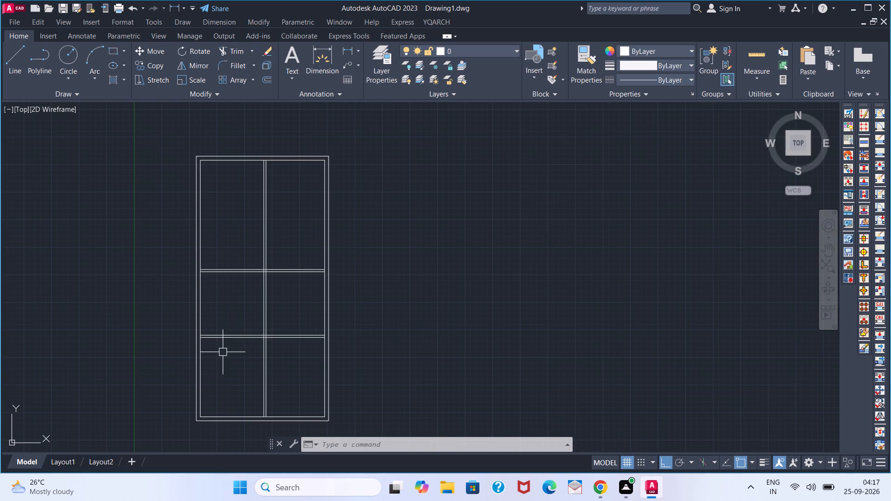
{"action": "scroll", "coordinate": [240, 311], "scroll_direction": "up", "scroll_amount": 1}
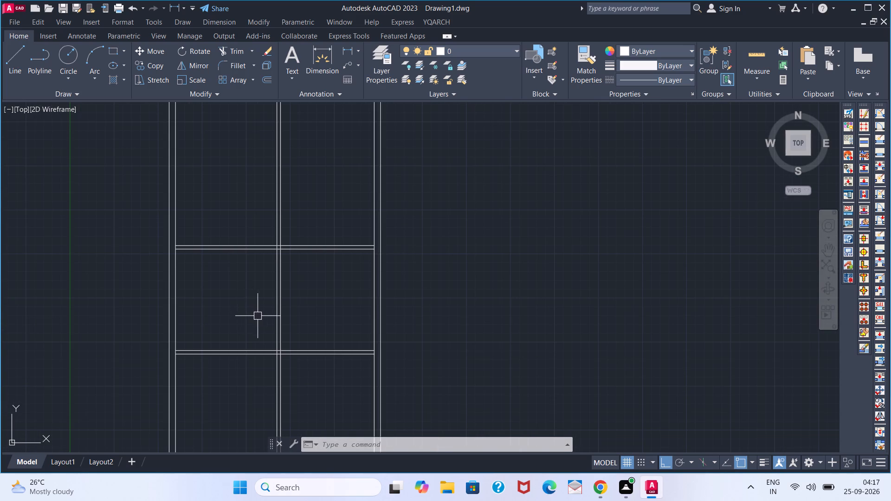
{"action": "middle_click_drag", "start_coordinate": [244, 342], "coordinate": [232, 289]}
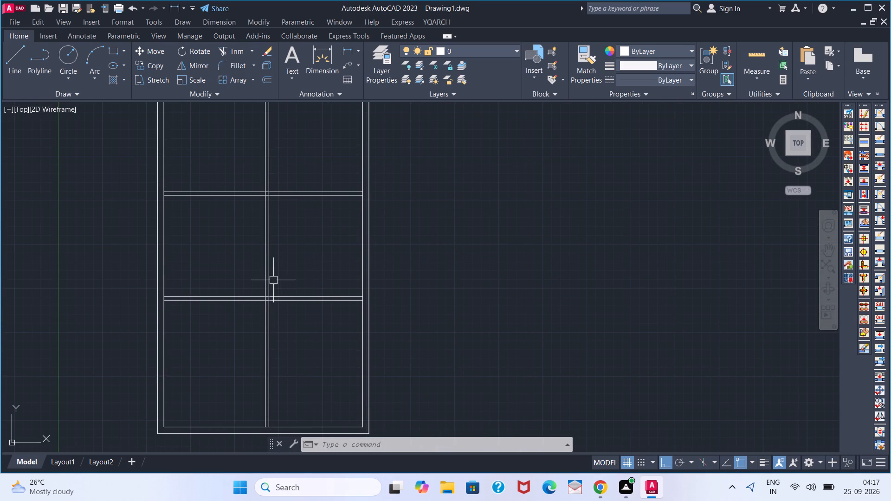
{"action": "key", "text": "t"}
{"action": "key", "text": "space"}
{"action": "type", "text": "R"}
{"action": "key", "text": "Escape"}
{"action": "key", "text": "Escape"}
Trim both horizontal partition line segments between the vertical partition lines at the lower junction.
{"action": "key", "text": "t"}
{"action": "type", "text": "R"}
{"action": "key", "text": "space"}
{"action": "scroll", "coordinate": [257, 308], "scroll_direction": "up", "scroll_amount": 3}
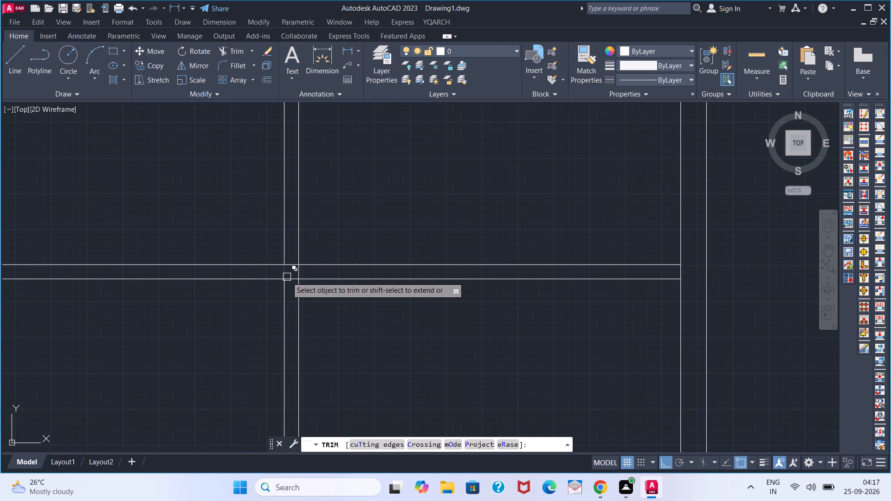
{"action": "left_click", "coordinate": [291, 279]}
{"action": "left_click", "coordinate": [291, 266]}
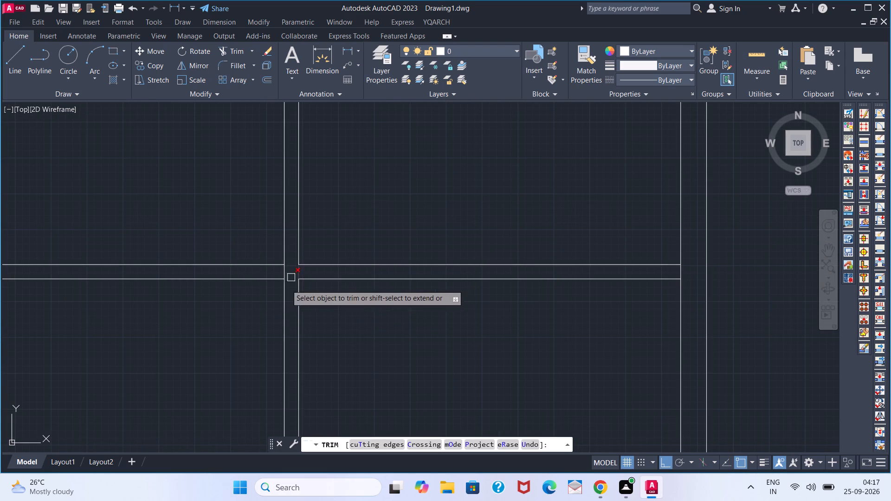
Trim both horizontal partition line segments between the vertical partition lines at the upper junction.
{"action": "scroll", "coordinate": [244, 321], "scroll_direction": "down", "scroll_amount": 1}
{"action": "scroll", "coordinate": [193, 315], "scroll_direction": "down", "scroll_amount": 2}
{"action": "middle_click_drag", "start_coordinate": [161, 274], "coordinate": [163, 330]}
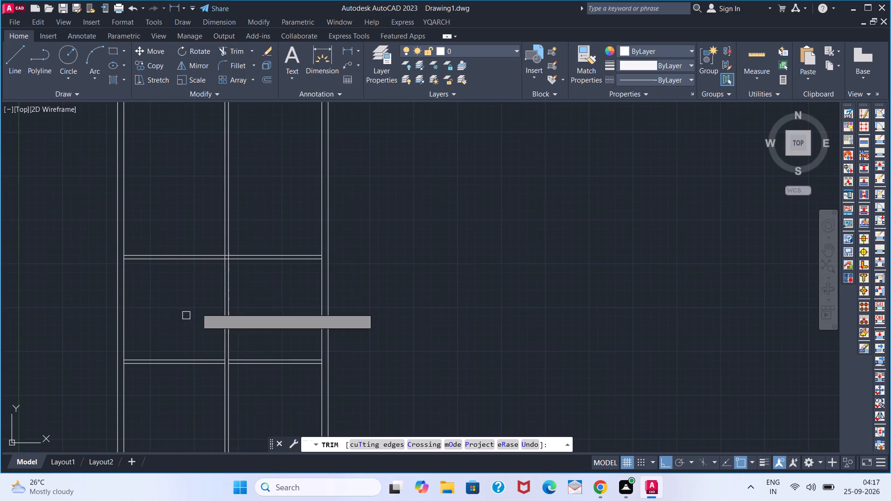
{"action": "scroll", "coordinate": [221, 275], "scroll_direction": "up", "scroll_amount": 4}
{"action": "left_click", "coordinate": [256, 170]}
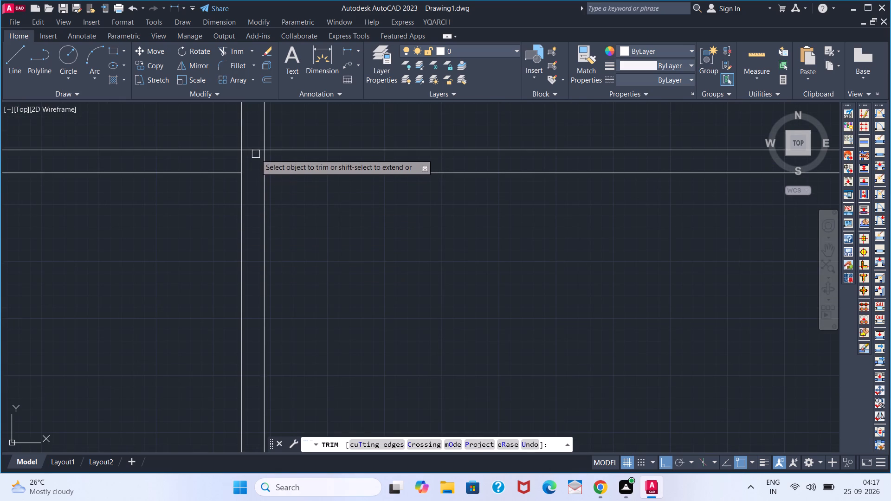
{"action": "left_click", "coordinate": [256, 151]}
{"action": "key", "text": "space"}
{"action": "scroll", "coordinate": [157, 268], "scroll_direction": "down", "scroll_amount": 3}
{"action": "middle_click_drag", "start_coordinate": [113, 322], "coordinate": [158, 307]}
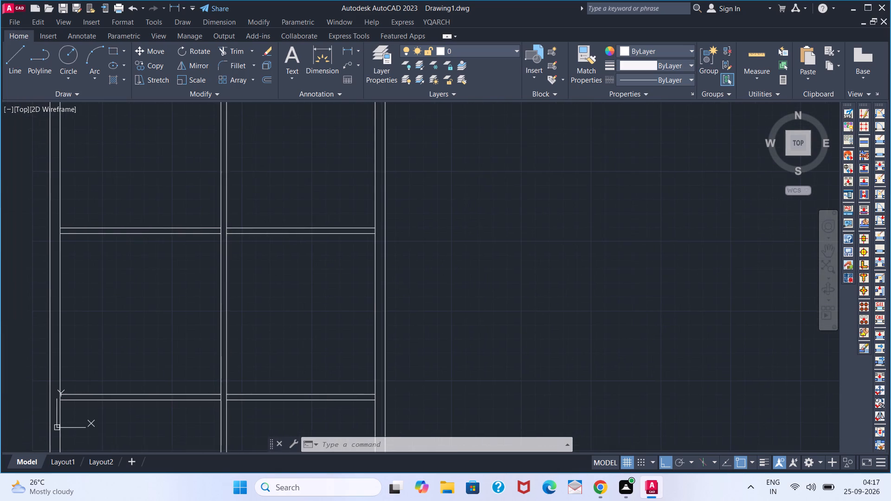
{"action": "scroll", "coordinate": [158, 307], "scroll_direction": "down", "scroll_amount": 1}
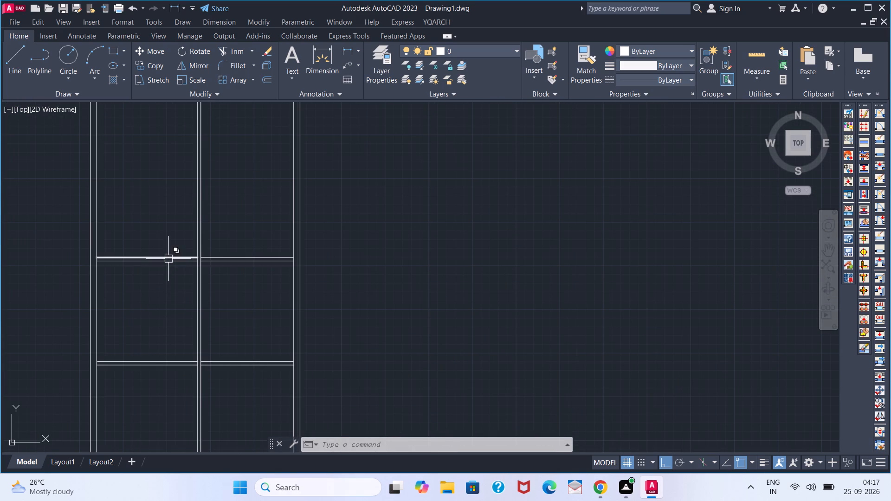
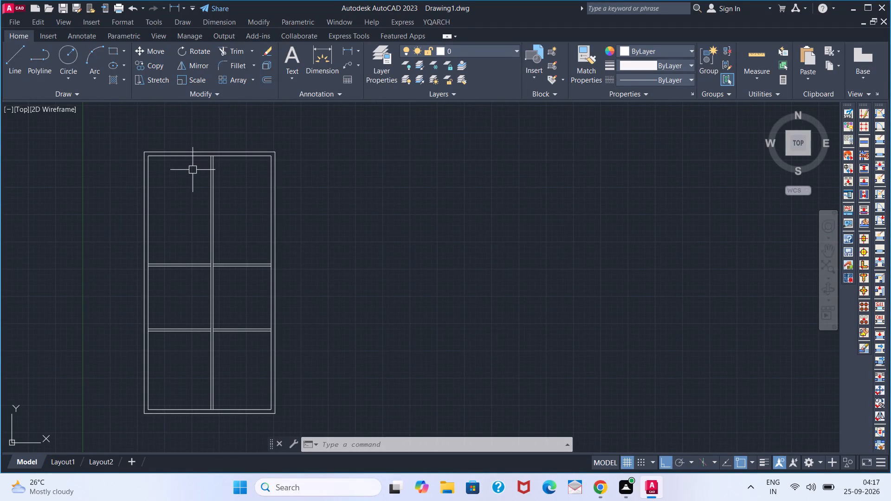
Offset the top wall's inner line 4' downward, and the resulting line 5" further down, to form a partition wall near the top.
{"action": "key", "text": "o"}
{"action": "key", "text": "Return"}
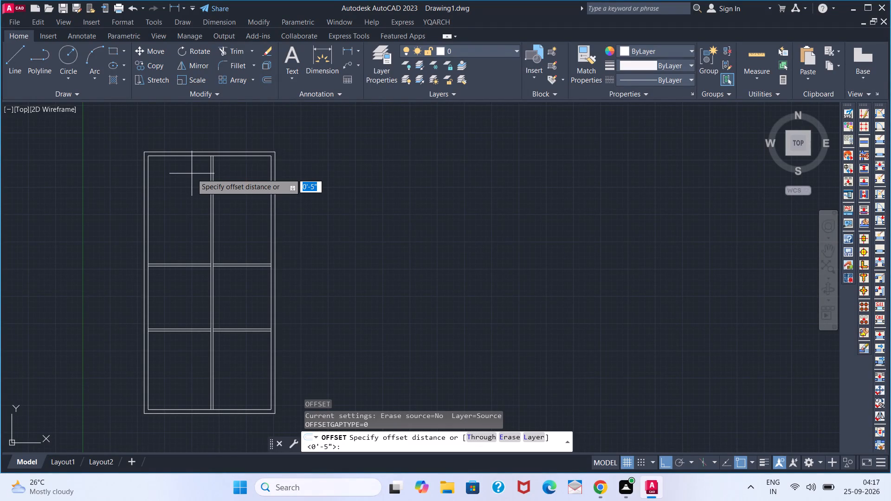
{"action": "key", "text": "4"}
{"action": "key", "text": "apostrophe"}
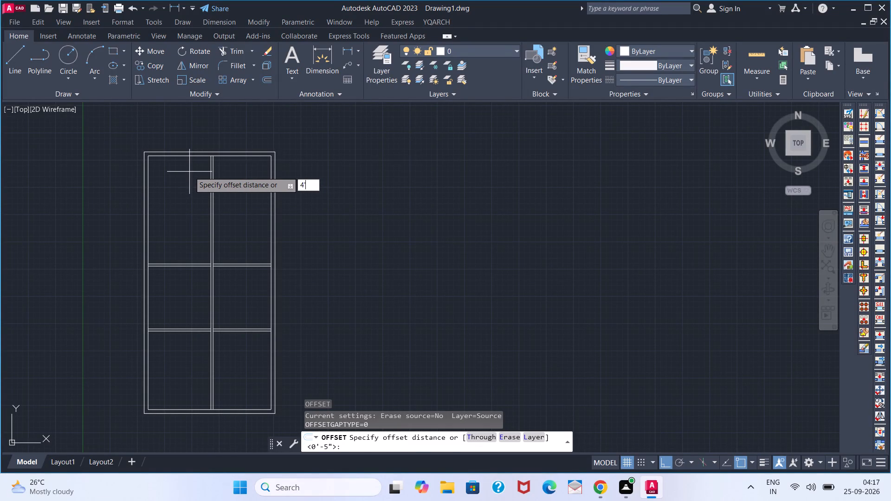
{"action": "key", "text": "Return"}
{"action": "left_click", "coordinate": [188, 156]}
{"action": "left_click", "coordinate": [176, 228]}
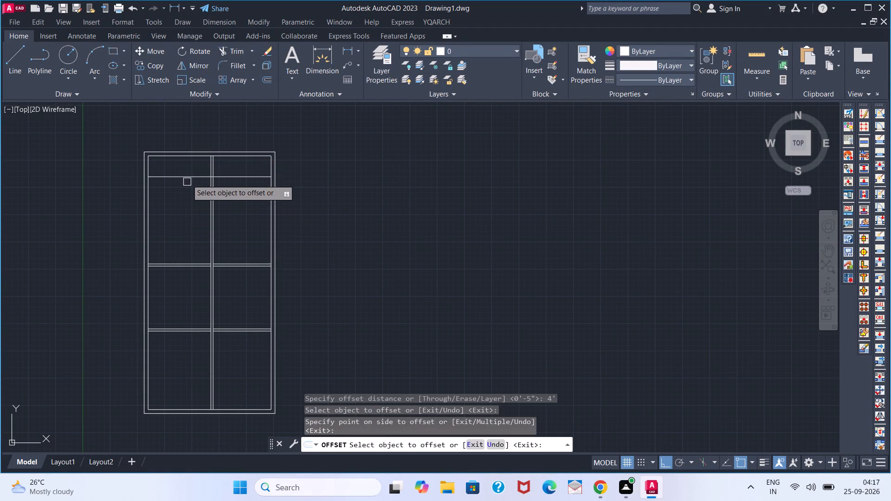
{"action": "left_click", "coordinate": [187, 179]}
{"action": "key", "text": "5"}
{"action": "key", "text": "Return"}
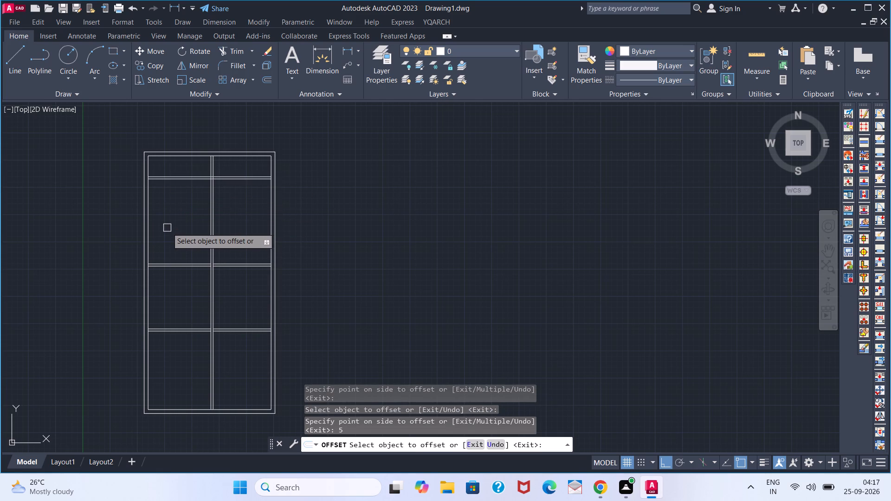
{"action": "middle_click_drag", "start_coordinate": [181, 291], "coordinate": [227, 259]}
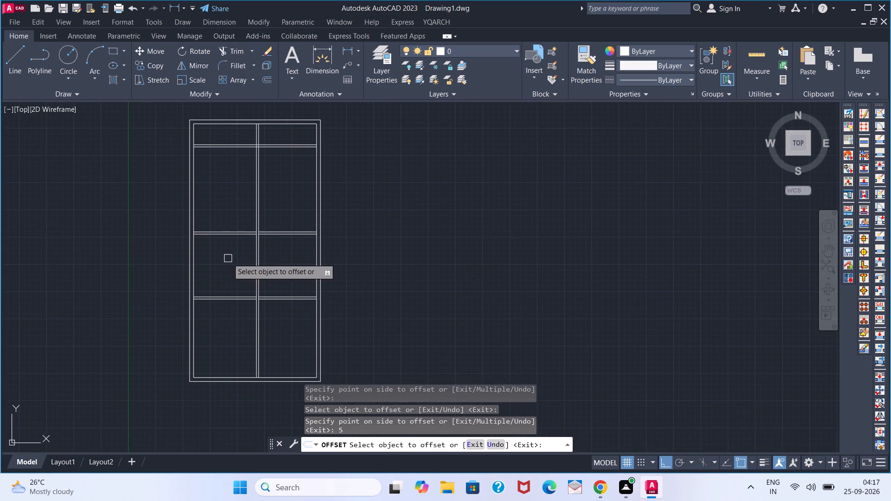
{"action": "scroll", "coordinate": [229, 258], "scroll_direction": "up", "scroll_amount": 1}
{"action": "middle_click_drag", "start_coordinate": [285, 270], "coordinate": [275, 226]}
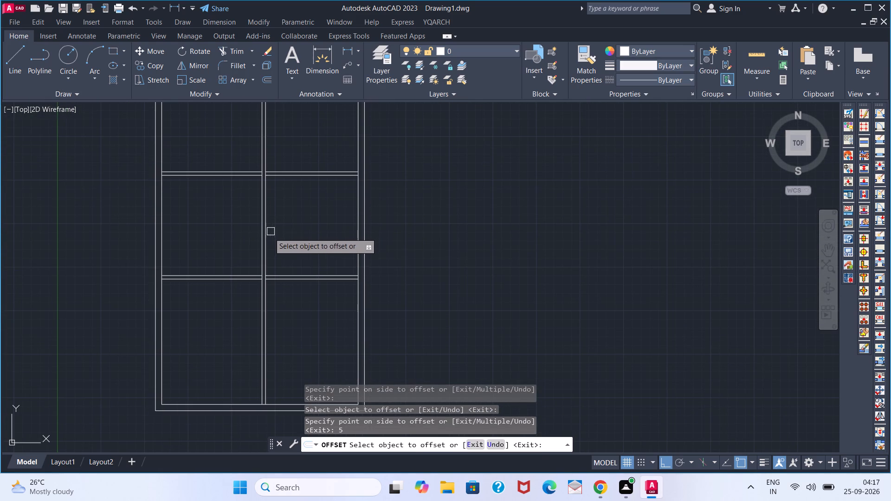
{"action": "key", "text": "Escape"}
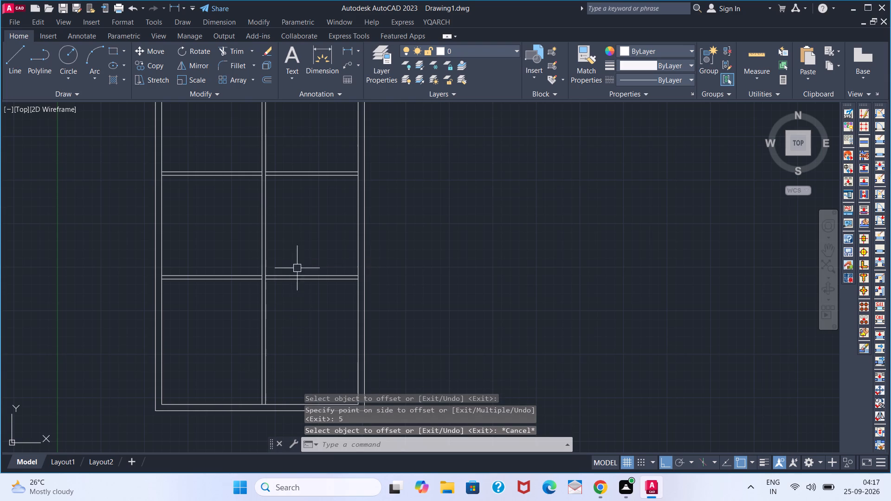
Delete the middle horizontal partition's lines on both sides of the vertical partition.
{"action": "middle_click_drag", "start_coordinate": [282, 220], "coordinate": [291, 278]}
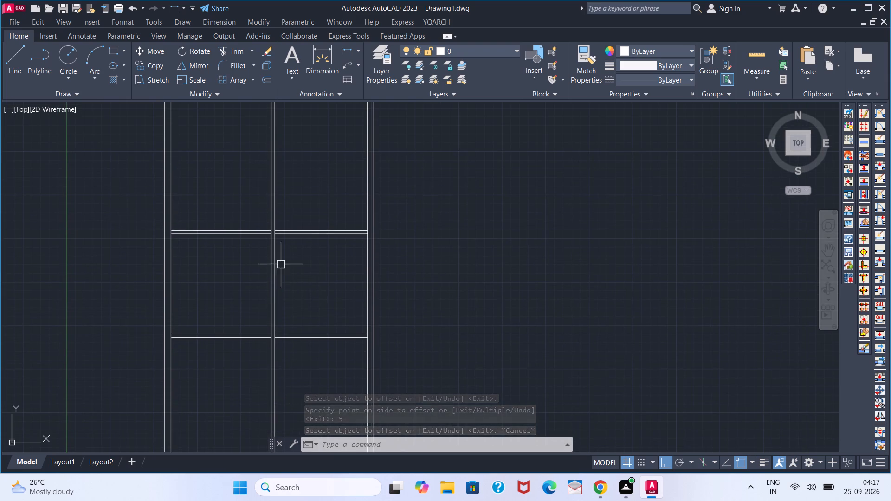
{"action": "left_click", "coordinate": [253, 223]}
{"action": "left_click", "coordinate": [222, 268]}
{"action": "left_click", "coordinate": [334, 223]}
{"action": "left_click", "coordinate": [308, 257]}
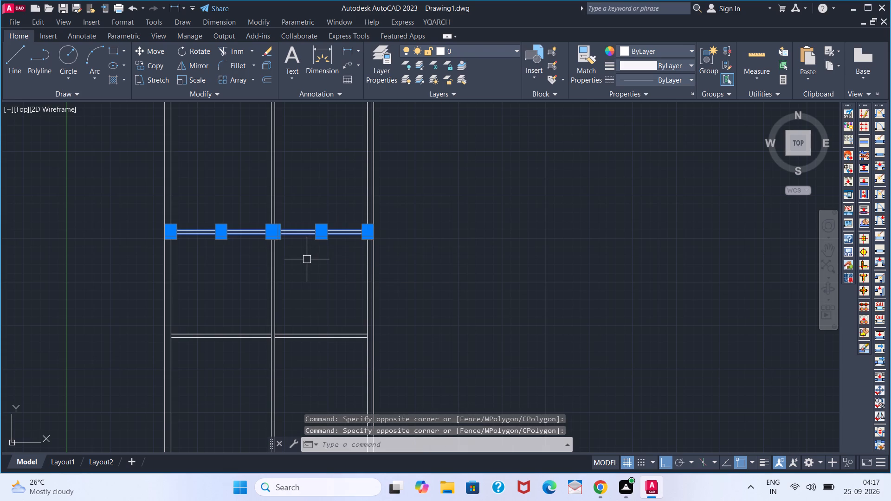
{"action": "key", "text": "Delete"}
Offset the lower partition's upper line, left of the vertical partition, 15' upward, and the resulting line 5" upward.
{"action": "key", "text": "o"}
{"action": "key", "text": "Return"}
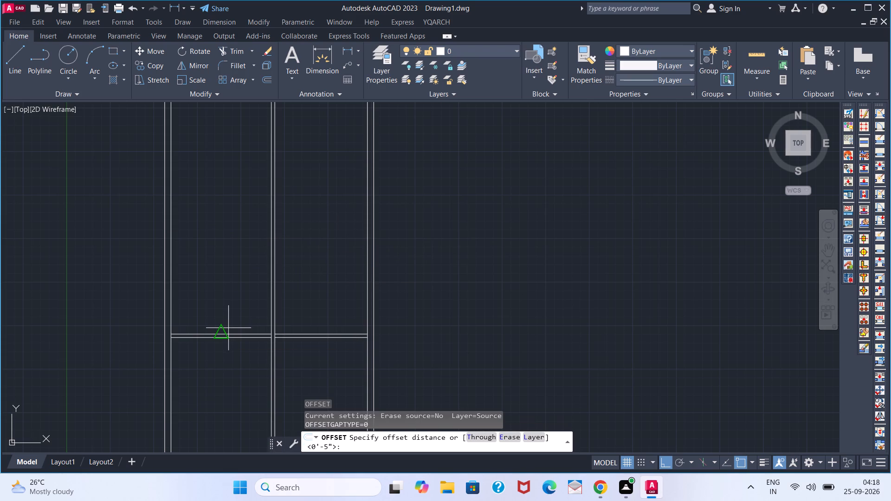
{"action": "key", "text": "1"}
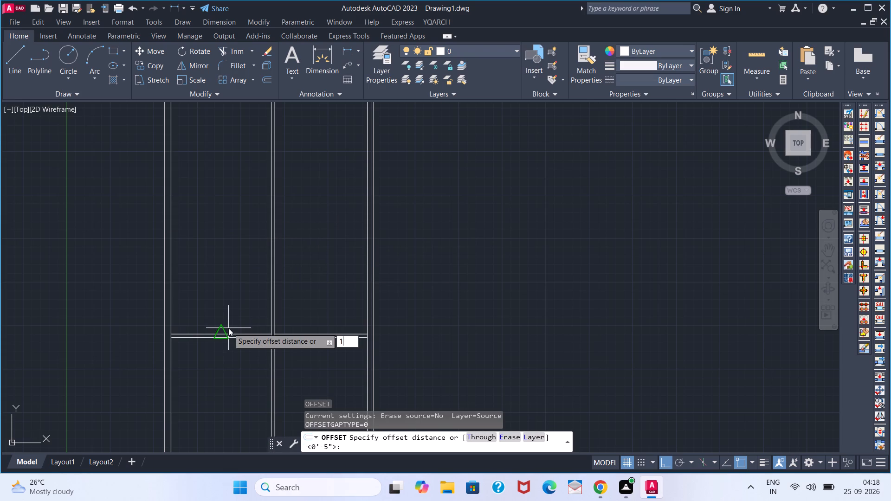
{"action": "type", "text": "5'"}
{"action": "key", "text": "Return"}
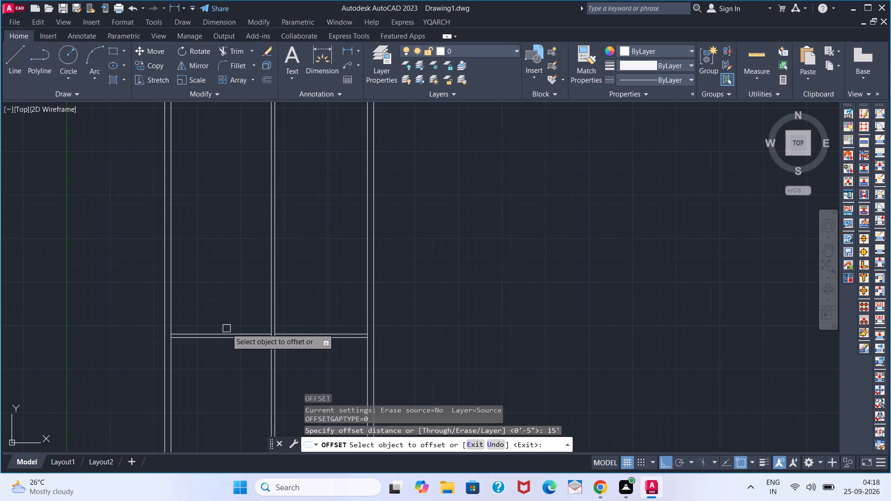
{"action": "left_click", "coordinate": [225, 334]}
{"action": "key", "text": "space"}
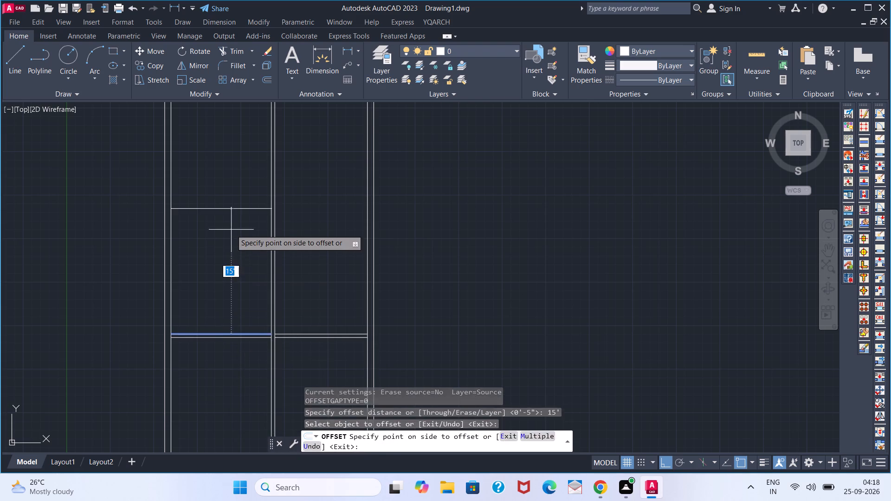
{"action": "left_click", "coordinate": [231, 230]}
{"action": "left_click", "coordinate": [232, 207]}
{"action": "key", "text": "5"}
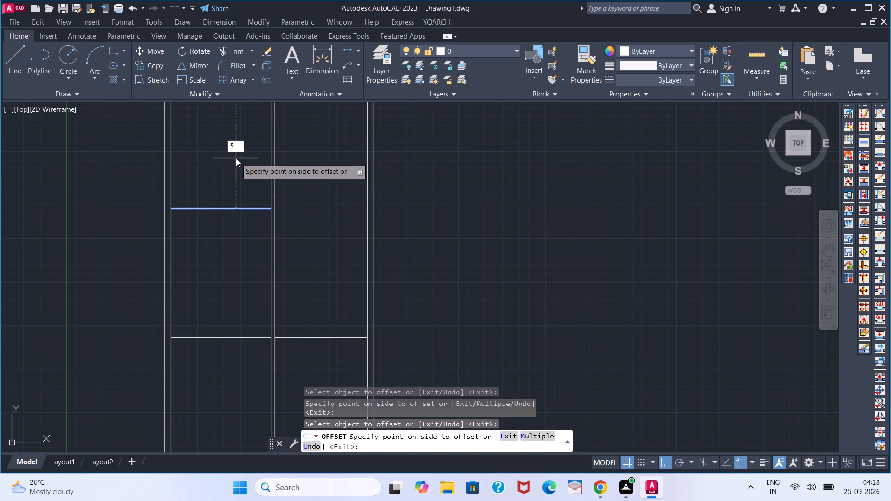
{"action": "key", "text": "Return"}
{"action": "scroll", "coordinate": [231, 164], "scroll_direction": "down", "scroll_amount": 1}
{"action": "middle_click_drag", "start_coordinate": [231, 163], "coordinate": [195, 218]}
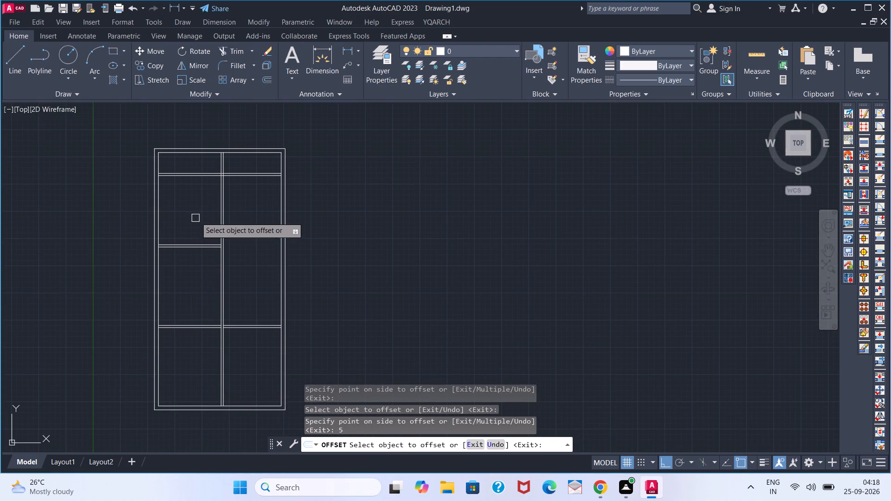
{"action": "scroll", "coordinate": [201, 211], "scroll_direction": "up", "scroll_amount": 1}
{"action": "scroll", "coordinate": [205, 231], "scroll_direction": "down", "scroll_amount": 1}
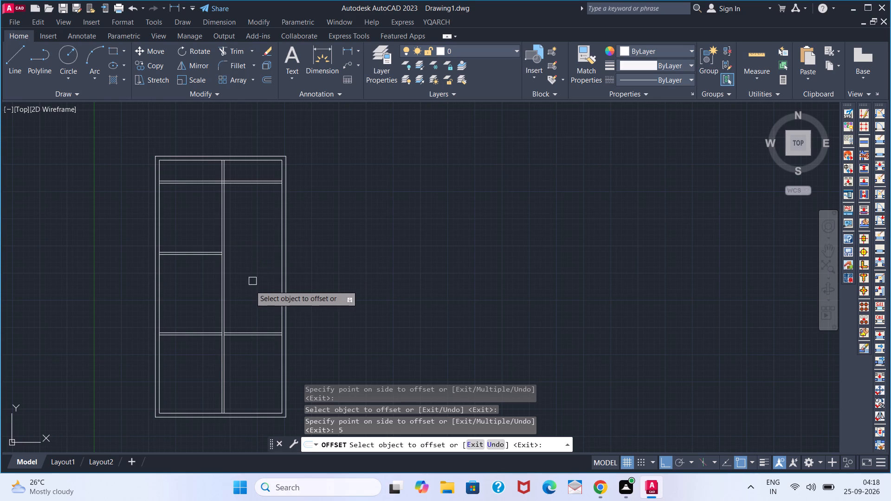
{"action": "key", "text": "space"}
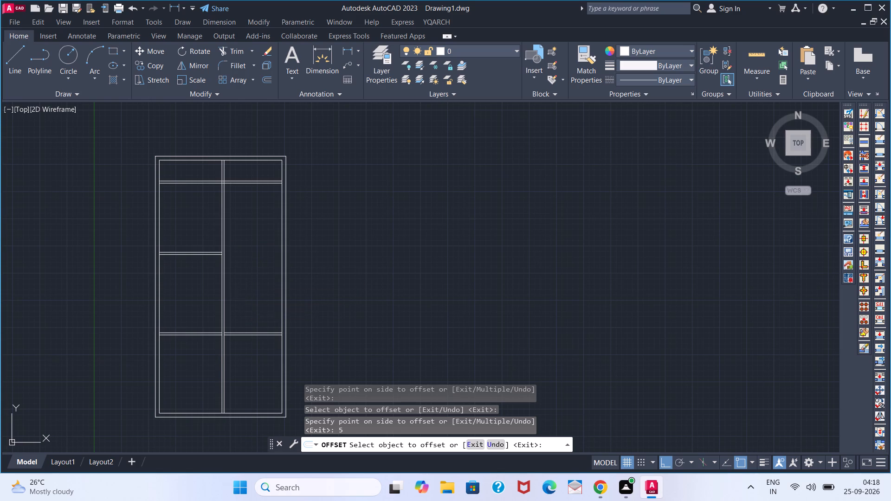
Extend both lines of the new left-hand partition to the vertical partition's right line.
{"action": "scroll", "coordinate": [232, 329], "scroll_direction": "up", "scroll_amount": 1}
{"action": "middle_click_drag", "start_coordinate": [191, 356], "coordinate": [218, 346]}
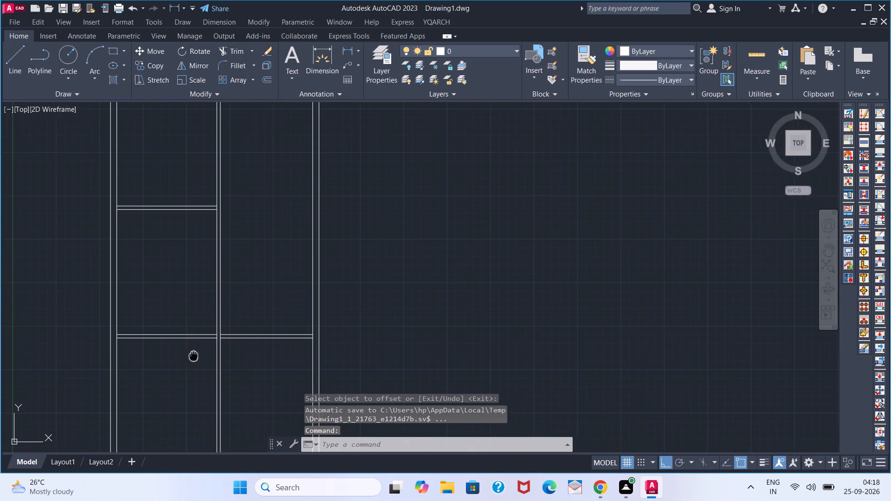
{"action": "middle_click_drag", "start_coordinate": [218, 346], "coordinate": [232, 332]}
{"action": "middle_click_drag", "start_coordinate": [225, 248], "coordinate": [225, 270]}
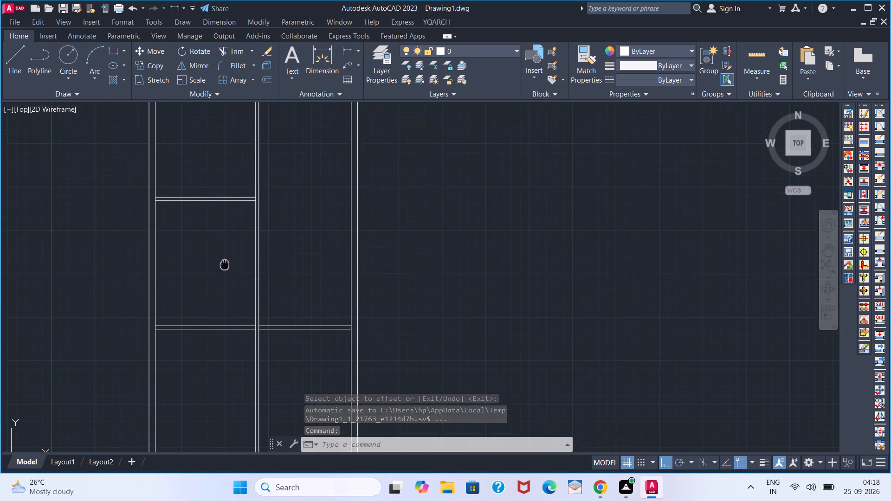
{"action": "middle_click_drag", "start_coordinate": [225, 270], "coordinate": [225, 275]}
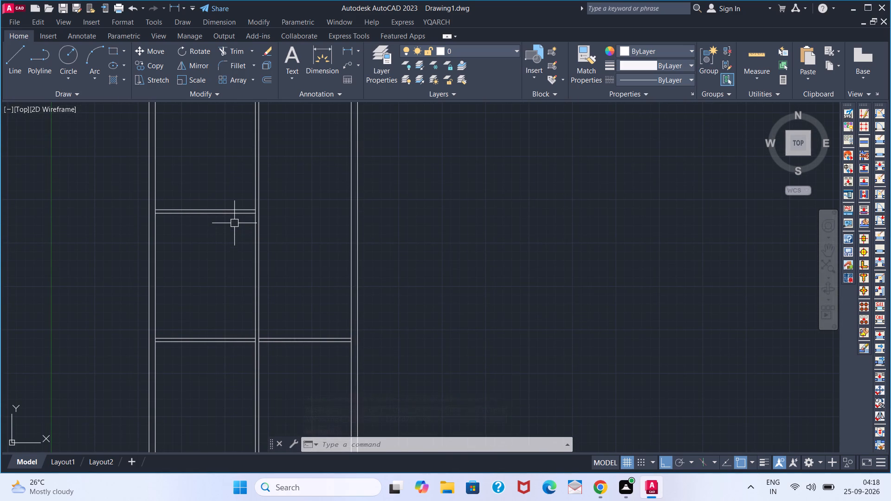
{"action": "key", "text": "e"}
{"action": "type", "text": "X"}
{"action": "key", "text": "space"}
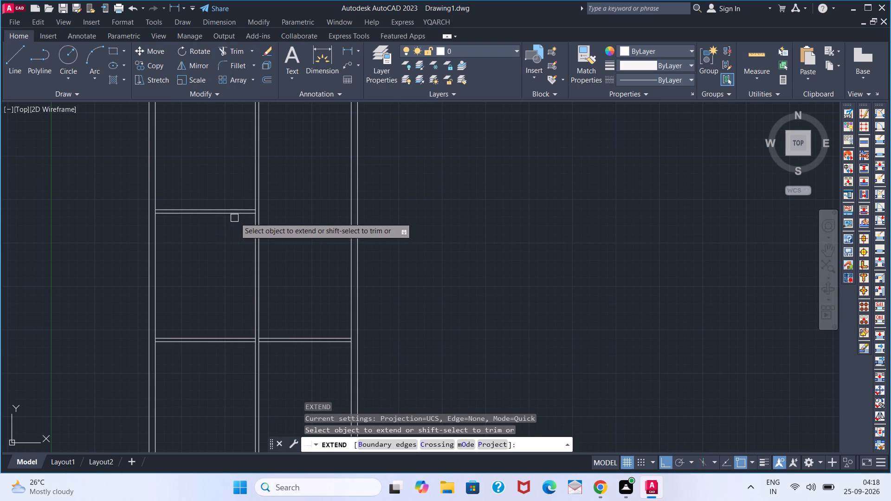
{"action": "left_click", "coordinate": [235, 217]}
{"action": "left_click", "coordinate": [237, 210]}
{"action": "key", "text": "space"}
{"action": "scroll", "coordinate": [236, 257], "scroll_direction": "down", "scroll_amount": 1}
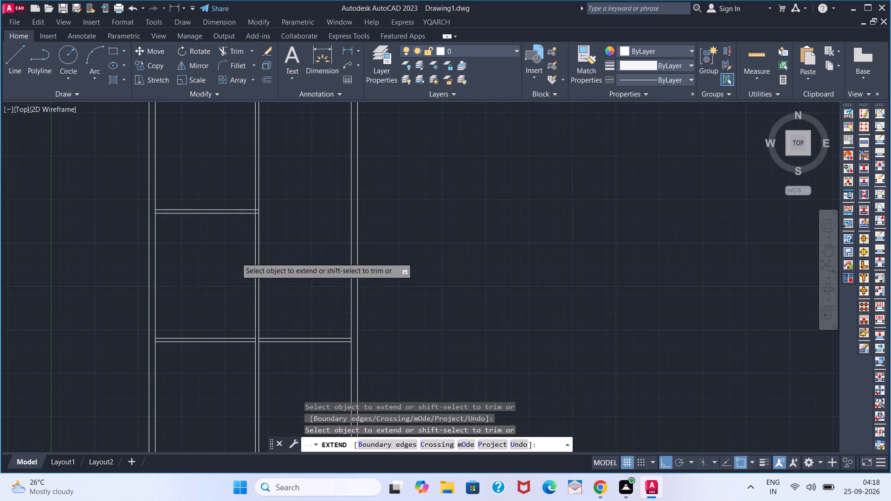
{"action": "key", "text": "space"}
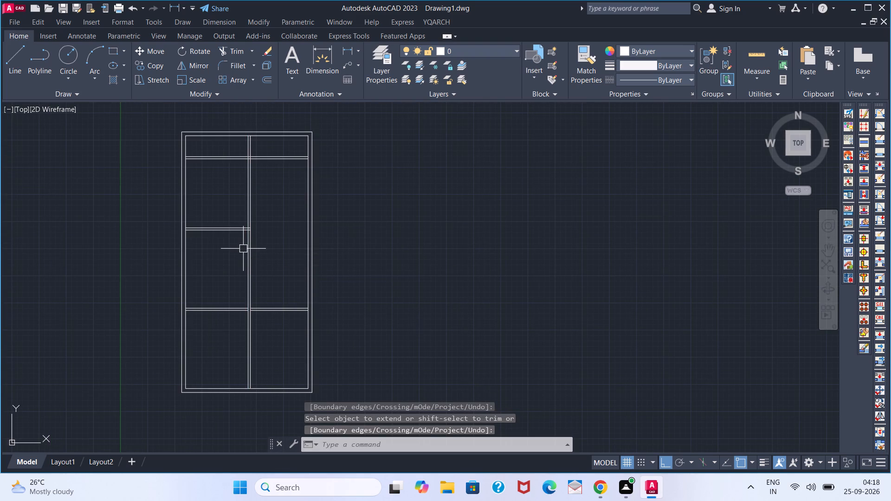
Trim both vertical partition lines between the new left-hand partition and the lower partition.
{"action": "key", "text": "t"}
{"action": "type", "text": "R"}
{"action": "key", "text": "space"}
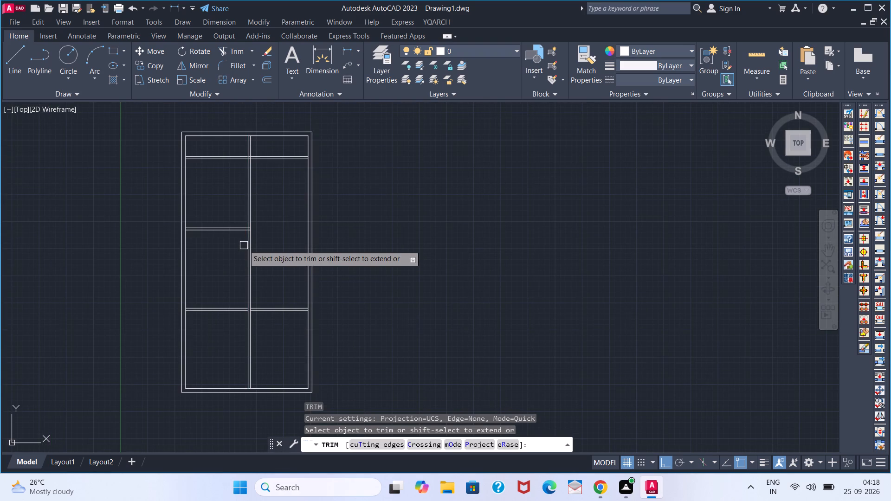
{"action": "left_click", "coordinate": [246, 250]}
{"action": "left_click", "coordinate": [251, 251]}
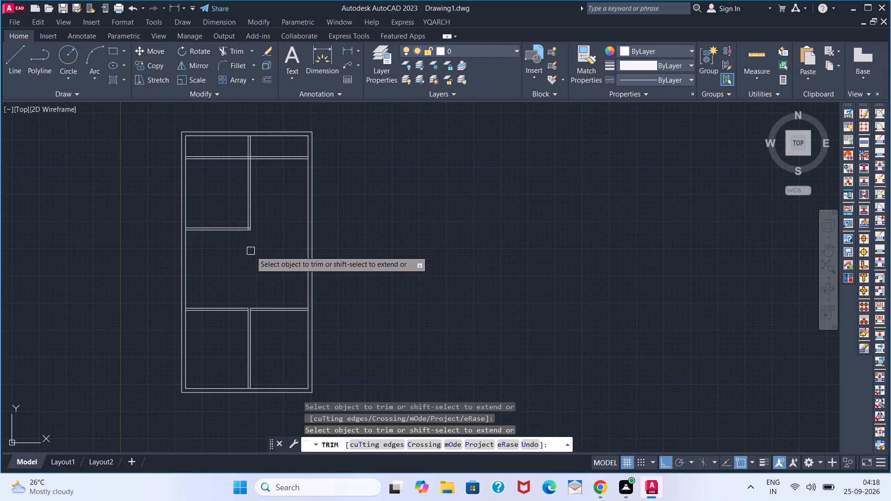
{"action": "key", "text": "space"}
Trim the two overlapping inner line ends at the corner where the left-hand partition meets the vertical partition.
{"action": "scroll", "coordinate": [243, 218], "scroll_direction": "up", "scroll_amount": 4}
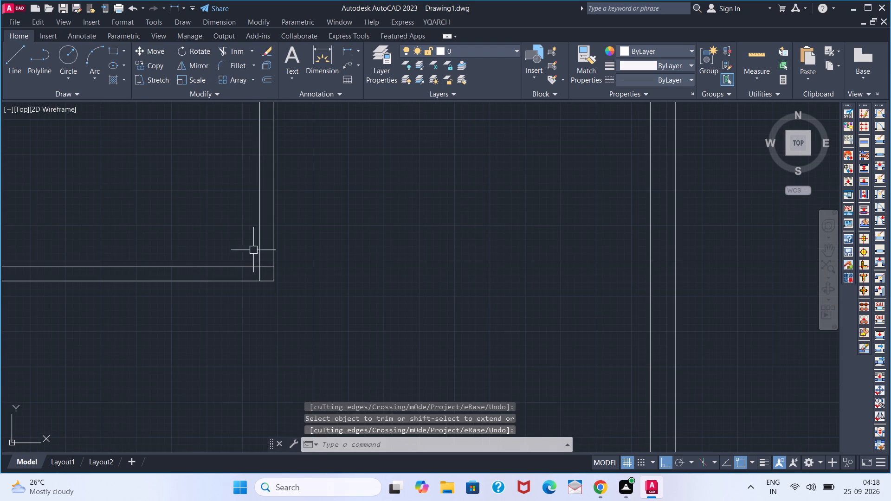
{"action": "key", "text": "space"}
{"action": "left_click", "coordinate": [262, 275]}
{"action": "left_click", "coordinate": [266, 268]}
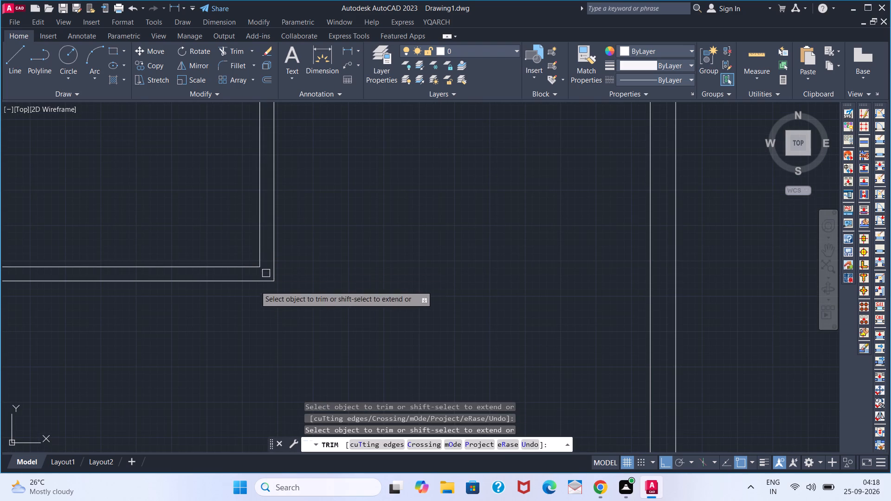
{"action": "key", "text": "space"}
Trim all four line segments inside the junction of the vertical partition and the top horizontal partition.
{"action": "scroll", "coordinate": [240, 303], "scroll_direction": "down", "scroll_amount": 3}
{"action": "scroll", "coordinate": [239, 191], "scroll_direction": "up", "scroll_amount": 3}
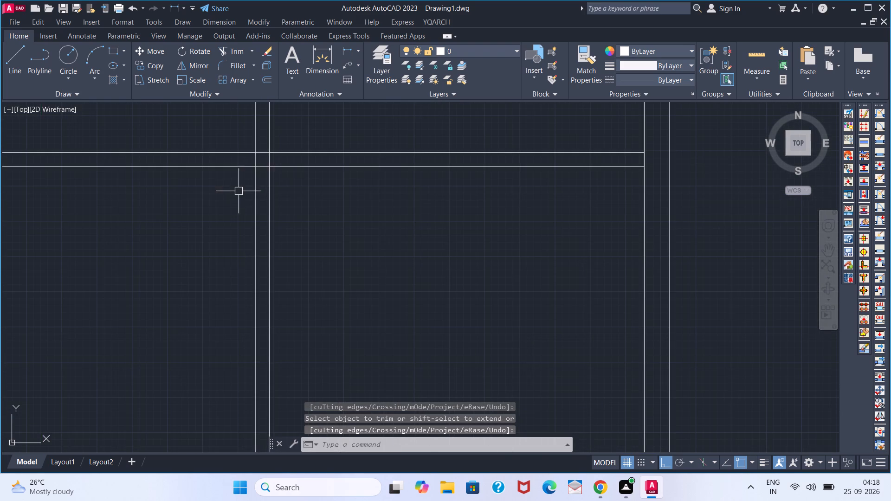
{"action": "scroll", "coordinate": [228, 209], "scroll_direction": "down", "scroll_amount": 3}
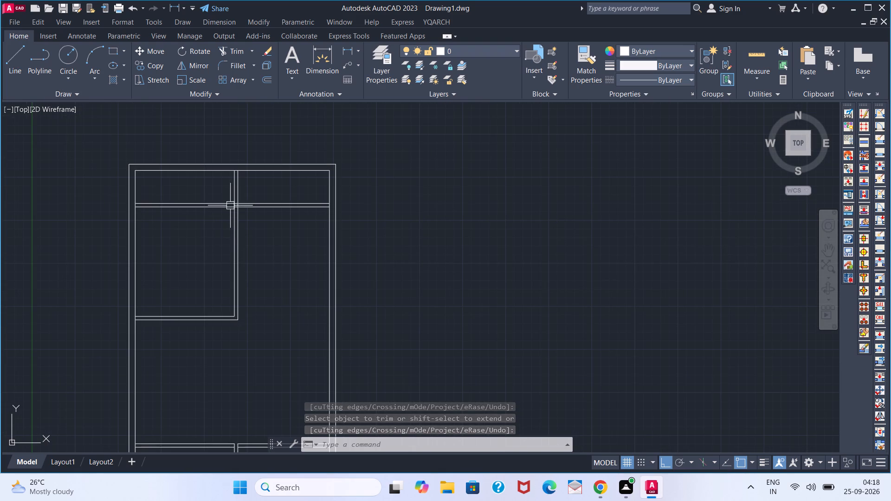
{"action": "scroll", "coordinate": [231, 203], "scroll_direction": "up", "scroll_amount": 3}
{"action": "key", "text": "space"}
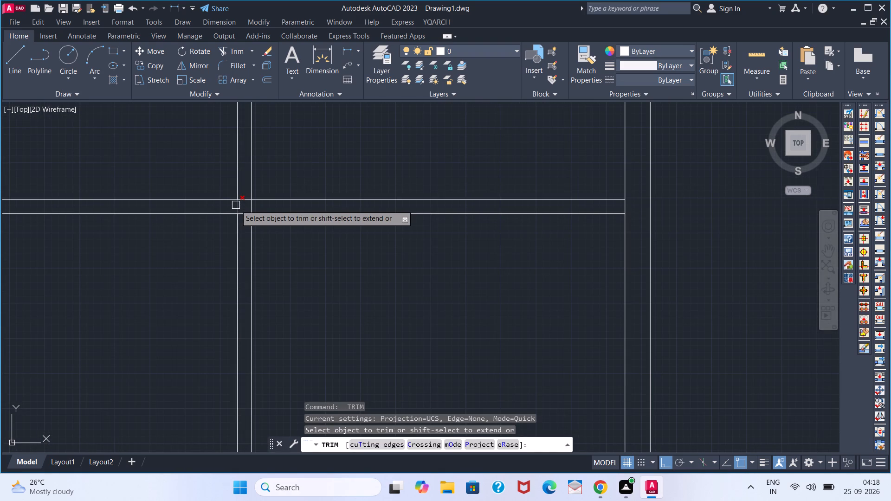
{"action": "scroll", "coordinate": [236, 206], "scroll_direction": "up", "scroll_amount": 2}
{"action": "left_click", "coordinate": [236, 206]}
{"action": "left_click", "coordinate": [271, 210]}
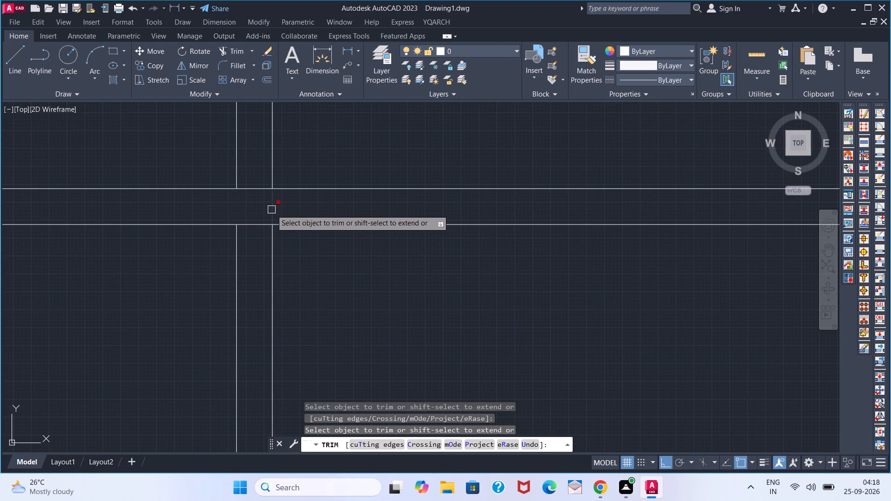
{"action": "left_click", "coordinate": [257, 191]}
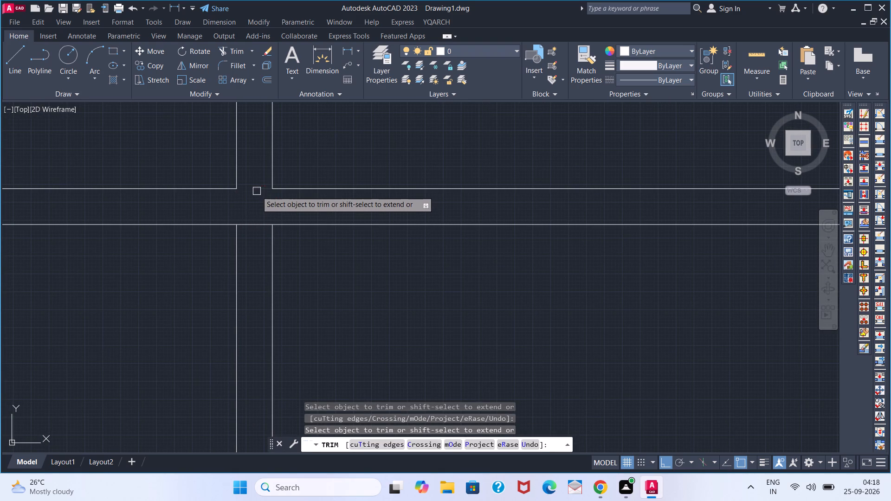
{"action": "left_click", "coordinate": [254, 220]}
{"action": "left_click", "coordinate": [253, 226]}
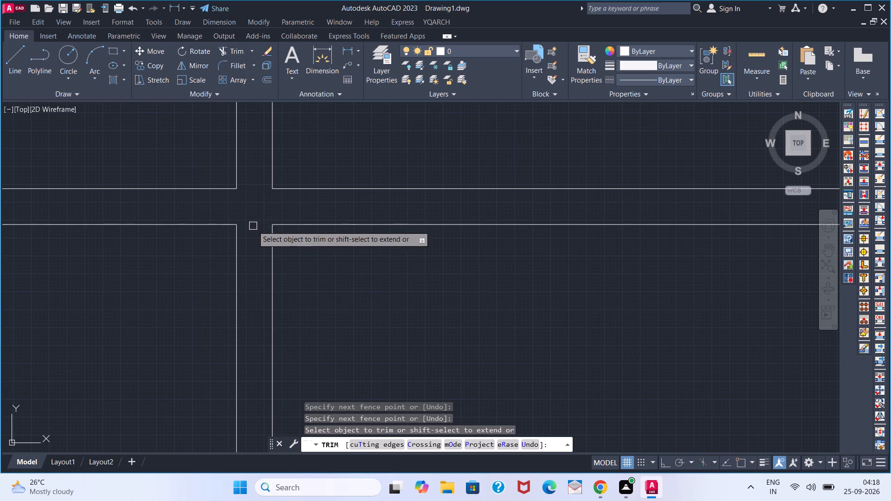
{"action": "scroll", "coordinate": [252, 227], "scroll_direction": "down", "scroll_amount": 3}
{"action": "scroll", "coordinate": [223, 267], "scroll_direction": "down", "scroll_amount": 3}
{"action": "key", "text": "space"}
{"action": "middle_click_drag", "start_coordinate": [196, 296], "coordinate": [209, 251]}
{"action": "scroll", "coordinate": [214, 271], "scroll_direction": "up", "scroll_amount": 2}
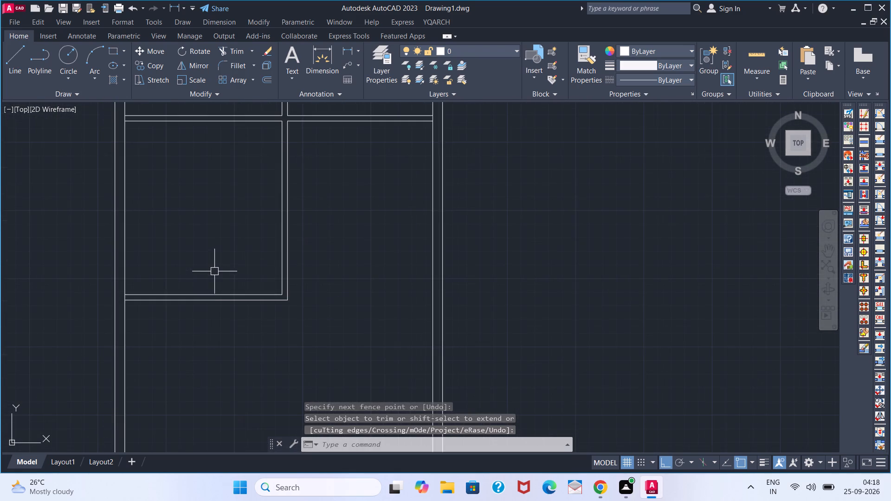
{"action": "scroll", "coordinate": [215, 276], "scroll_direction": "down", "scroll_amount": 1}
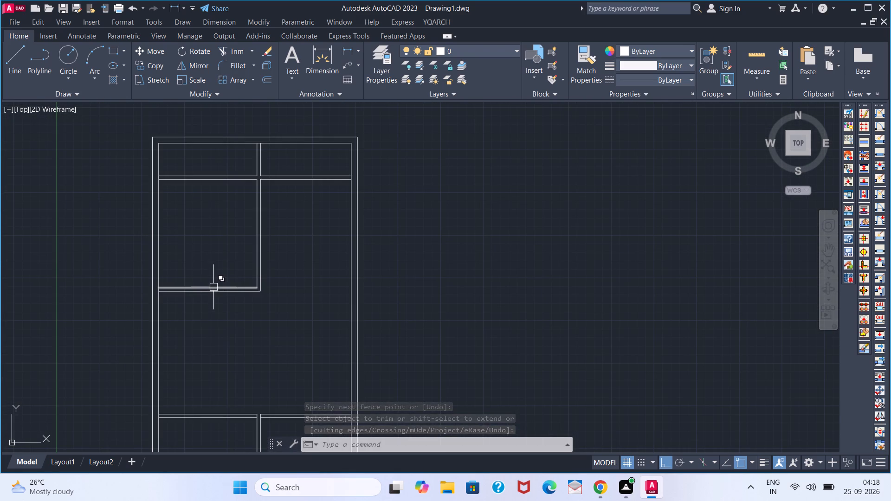
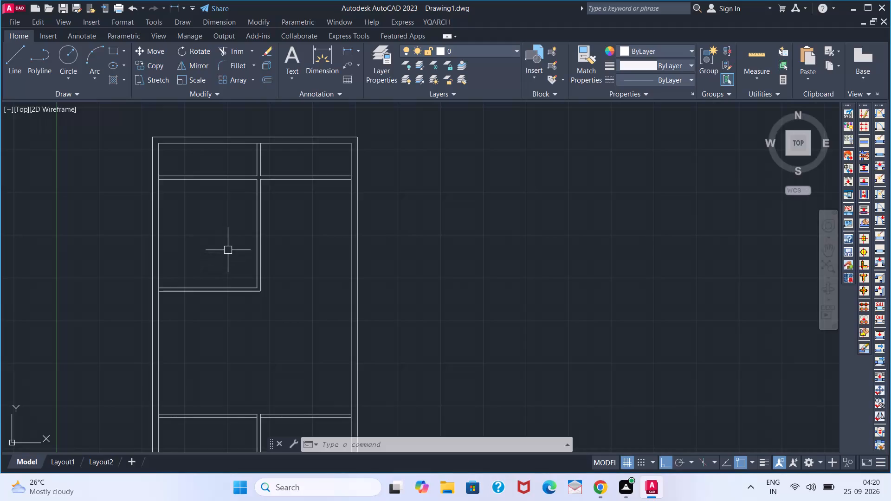
Offset the upper-left room's top line 4' down, and offset that copy 5" further down to form a horizontal partition.
{"action": "key", "text": "o"}
{"action": "key", "text": "Return"}
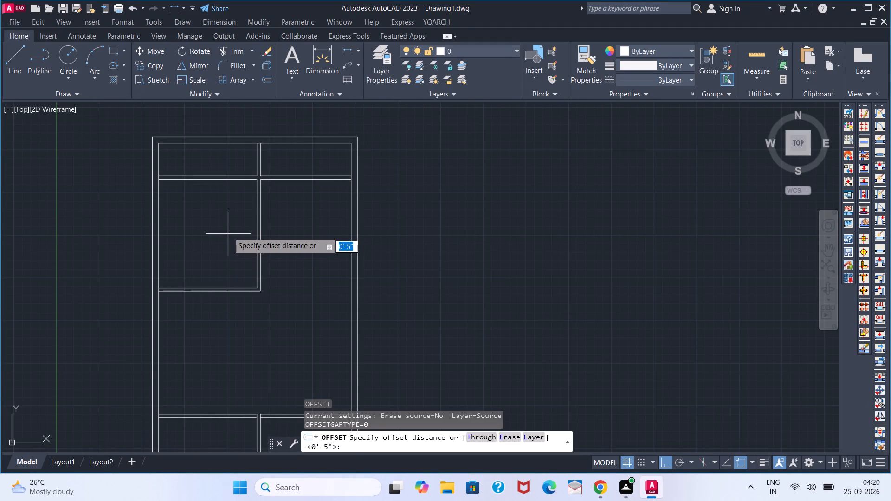
{"action": "key", "text": "4"}
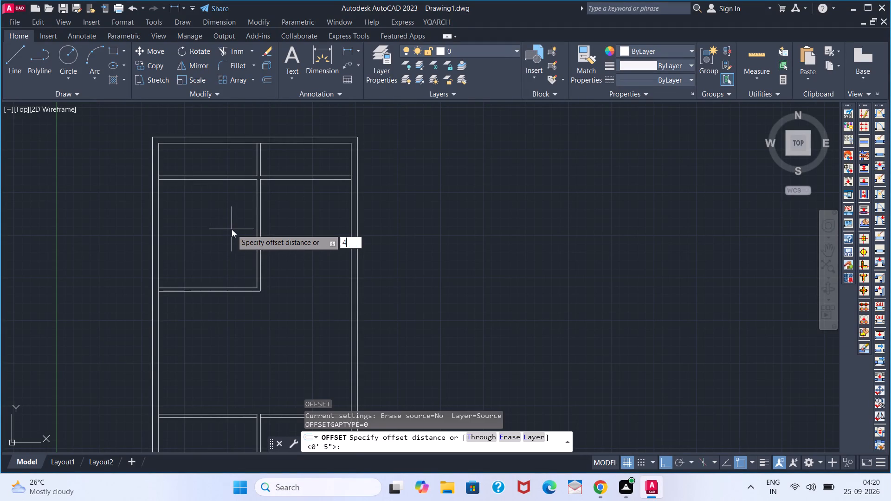
{"action": "key", "text": "apostrophe"}
{"action": "key", "text": "space"}
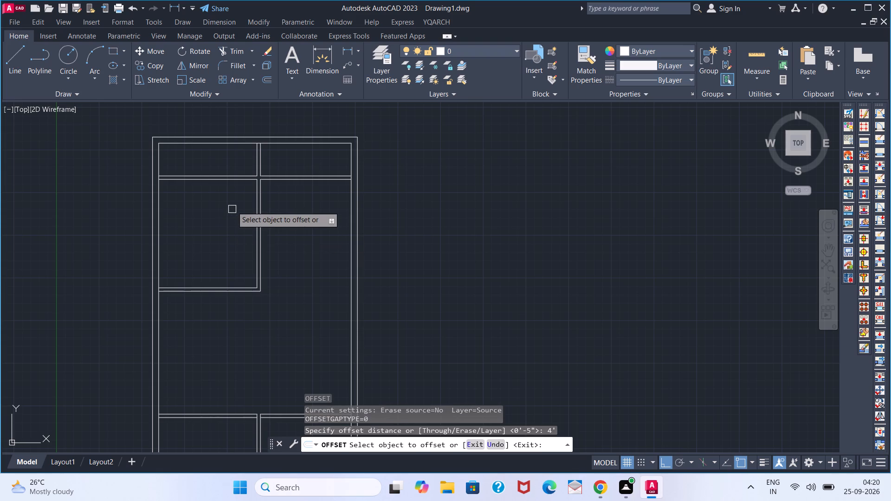
{"action": "left_click", "coordinate": [232, 181]}
{"action": "left_click", "coordinate": [210, 248]}
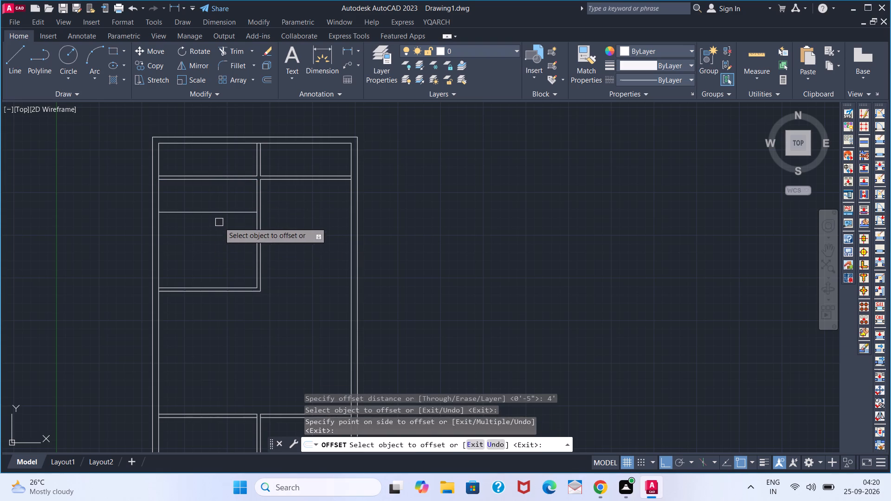
{"action": "left_click_drag", "start_coordinate": [222, 214], "coordinate": [222, 218]}
{"action": "key", "text": "5"}
{"action": "key", "text": "Return"}
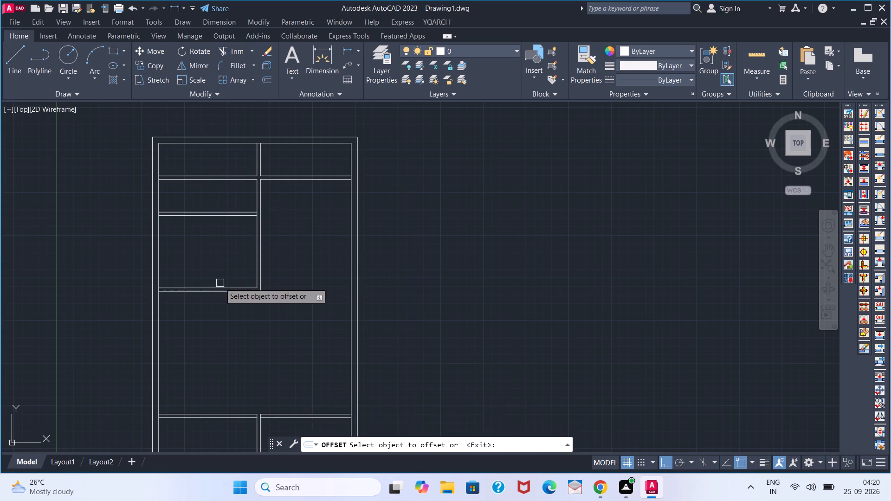
Offset the same room's right wall line 4' to the left, and offset that copy 5" further left to form a vertical partition.
{"action": "scroll", "coordinate": [249, 200], "scroll_direction": "up", "scroll_amount": 2}
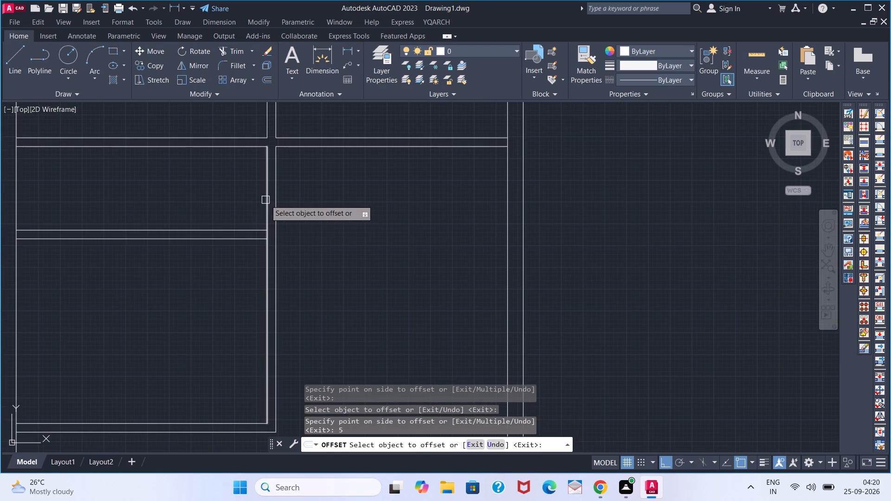
{"action": "left_click", "coordinate": [265, 200]}
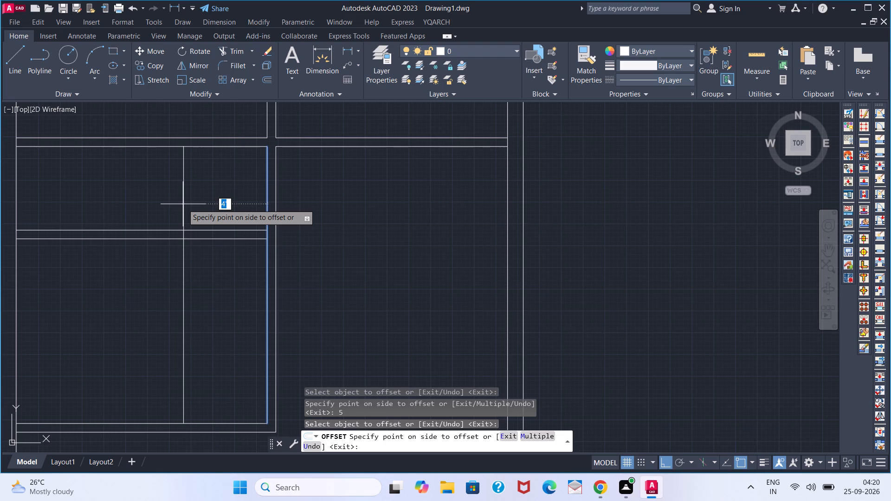
{"action": "left_click", "coordinate": [183, 204]}
{"action": "left_click", "coordinate": [183, 204]}
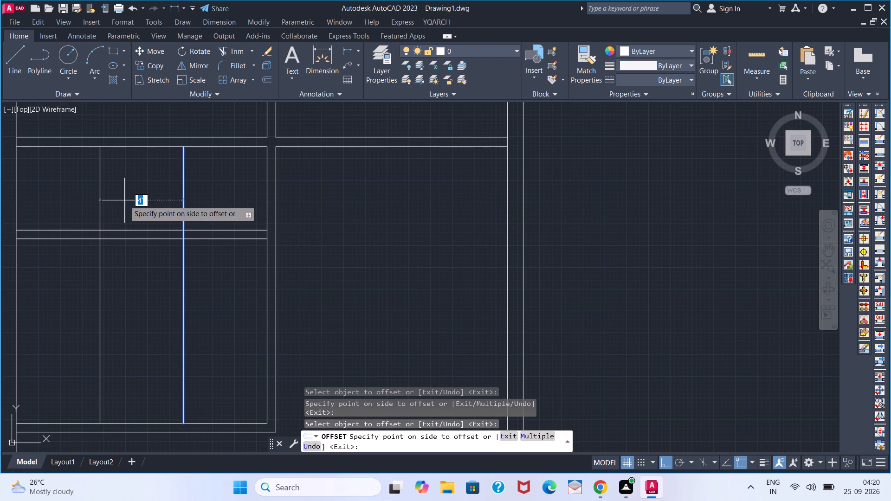
{"action": "key", "text": "5"}
{"action": "key", "text": "Return"}
{"action": "key", "text": "space"}
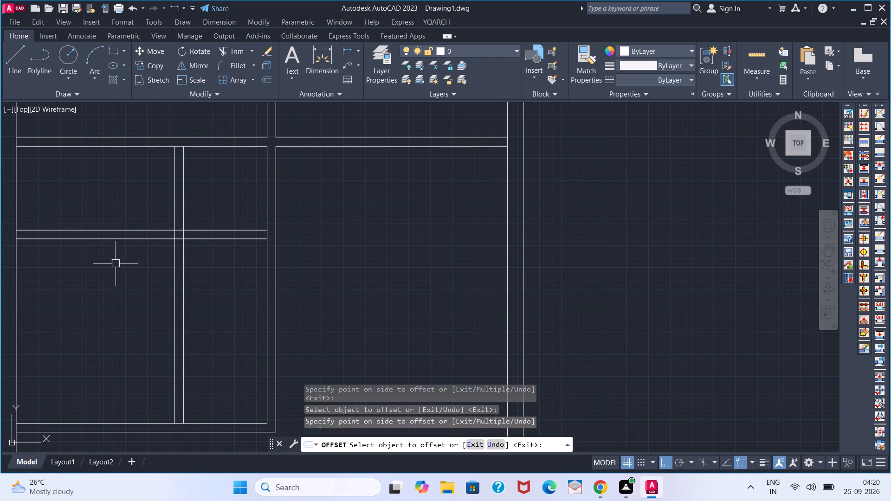
Trim the crossing of the two new partitions and their surplus right and lower ends, leaving an L-shaped wall enclosing the room's upper-left corner.
{"action": "scroll", "coordinate": [150, 283], "scroll_direction": "down", "scroll_amount": 1}
{"action": "type", "text": "TR"}
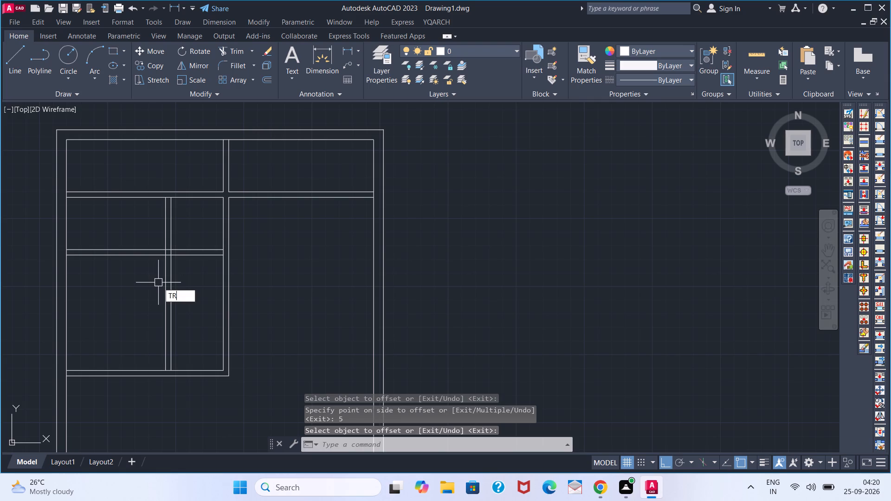
{"action": "key", "text": "space"}
{"action": "scroll", "coordinate": [170, 253], "scroll_direction": "up", "scroll_amount": 4}
{"action": "left_click", "coordinate": [149, 248]}
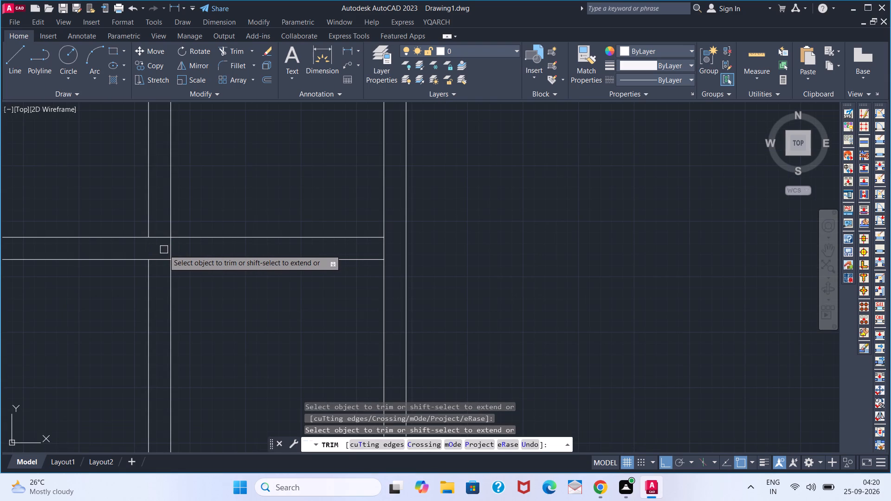
{"action": "left_click", "coordinate": [159, 241]}
{"action": "scroll", "coordinate": [156, 253], "scroll_direction": "down", "scroll_amount": 1}
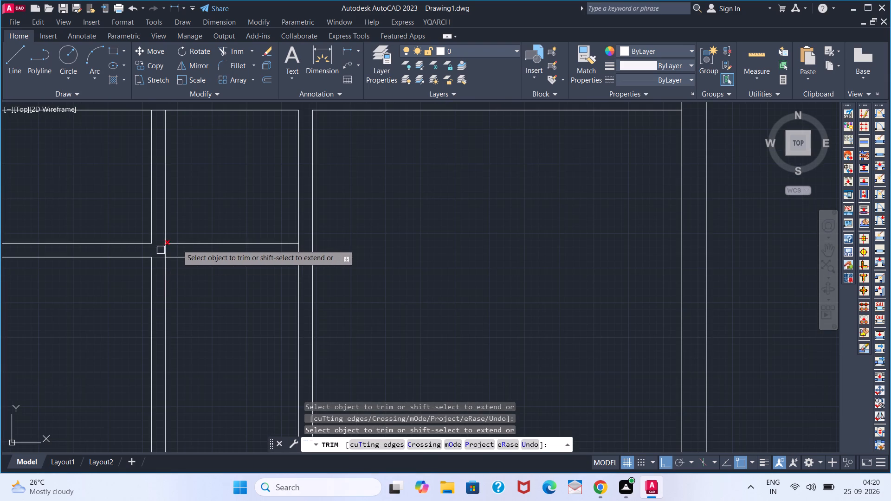
{"action": "left_click", "coordinate": [179, 244]}
{"action": "left_click", "coordinate": [180, 255]}
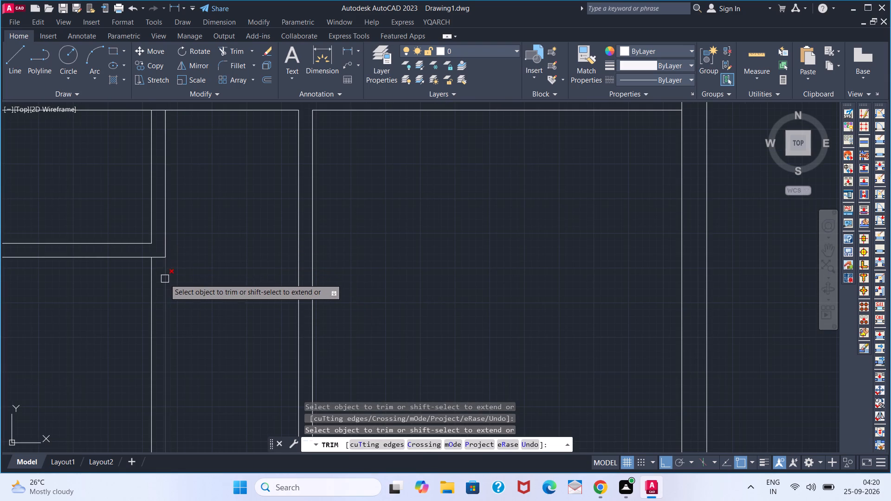
{"action": "left_click", "coordinate": [165, 279]}
{"action": "left_click", "coordinate": [154, 279]}
{"action": "key", "text": "space"}
{"action": "scroll", "coordinate": [157, 292], "scroll_direction": "down", "scroll_amount": 4}
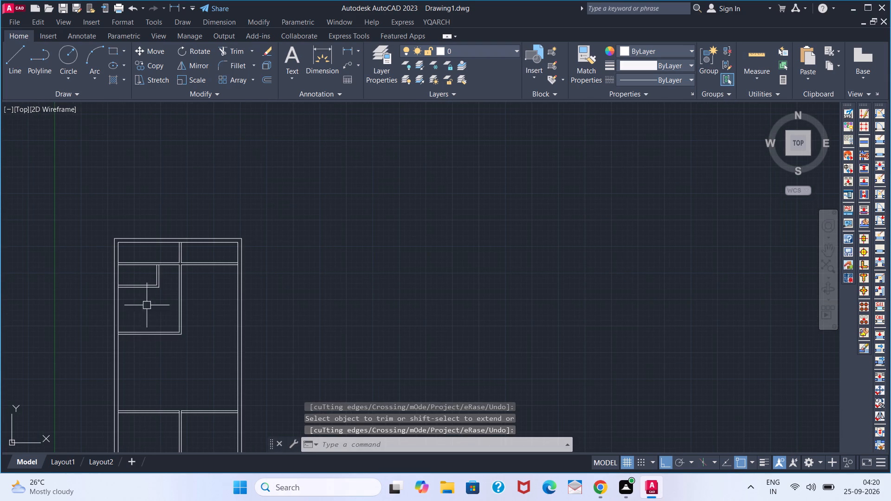
Offset the upper-left room's top line 2'-8" down across the small enclosure as a guide for the opening.
{"action": "scroll", "coordinate": [144, 303], "scroll_direction": "up", "scroll_amount": 1}
{"action": "scroll", "coordinate": [155, 259], "scroll_direction": "up", "scroll_amount": 3}
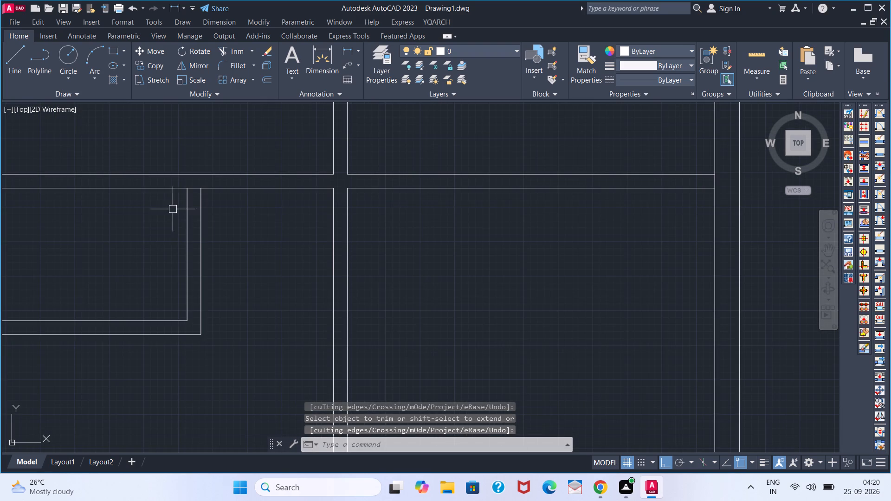
{"action": "key", "text": "o"}
{"action": "key", "text": "Return"}
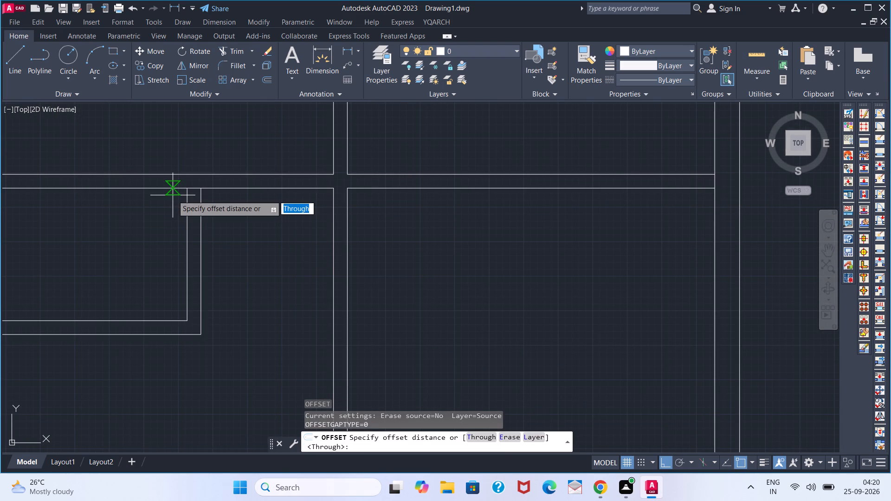
{"action": "type", "text": "2'"}
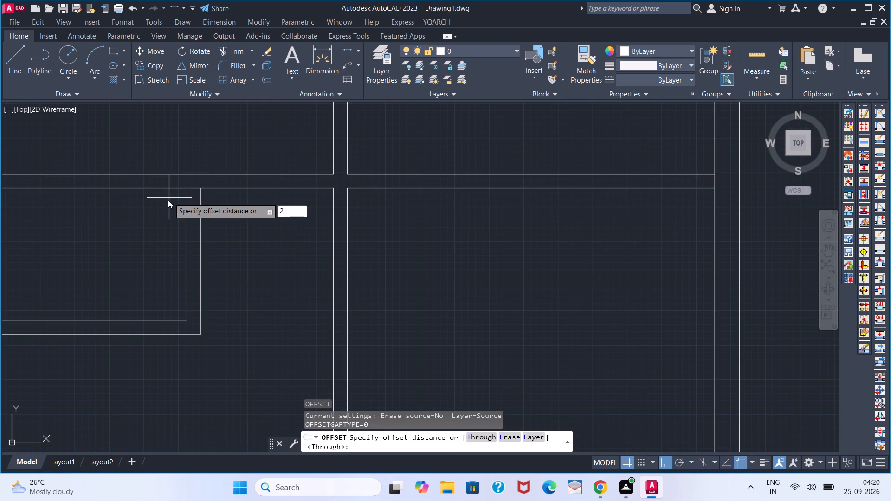
{"action": "key", "text": "6"}
{"action": "key", "text": "BackSpace"}
{"action": "key", "text": "8"}
{"action": "key", "text": "backslash"}
{"action": "key", "text": "BackSpace"}
{"action": "key", "text": "Return"}
{"action": "left_click", "coordinate": [168, 188]}
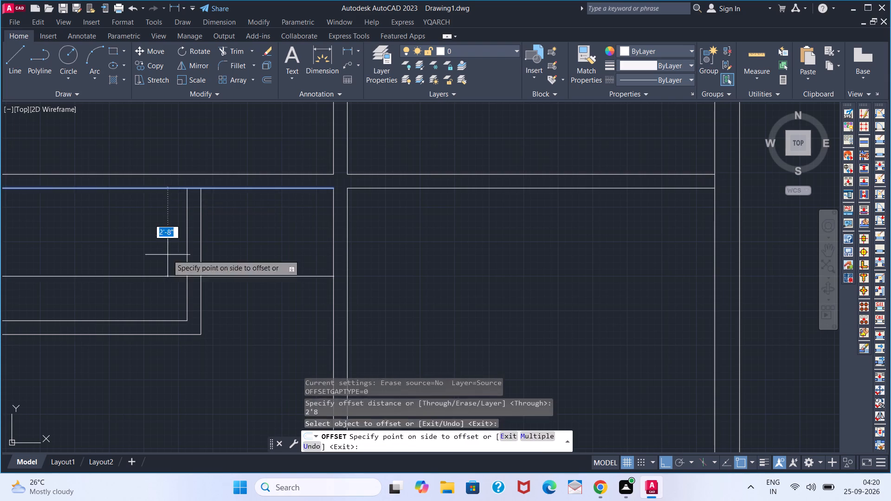
{"action": "left_click", "coordinate": [168, 255]}
{"action": "key", "text": "Escape"}
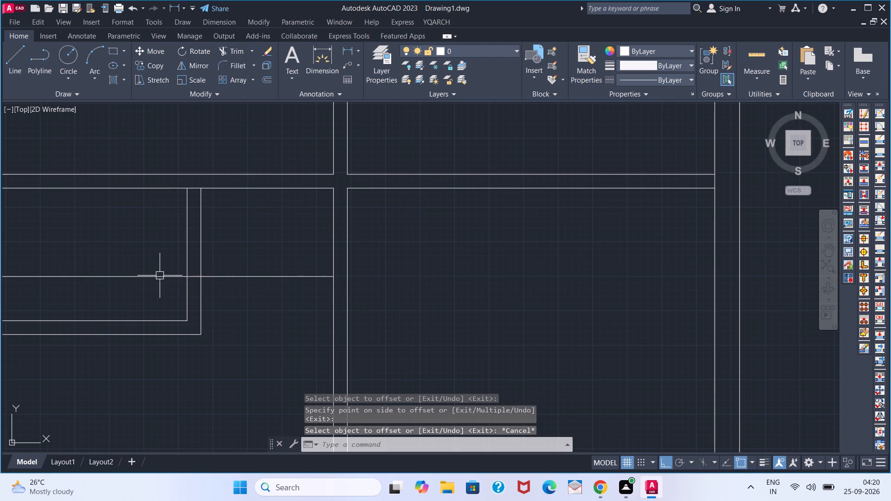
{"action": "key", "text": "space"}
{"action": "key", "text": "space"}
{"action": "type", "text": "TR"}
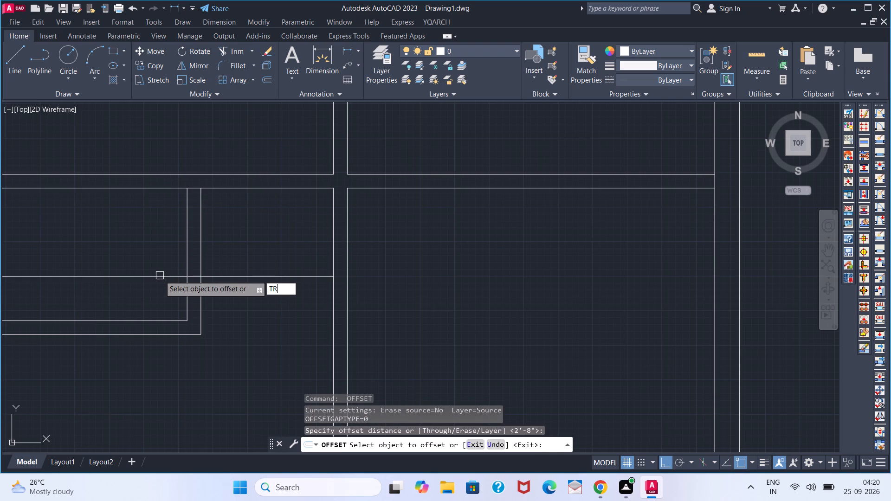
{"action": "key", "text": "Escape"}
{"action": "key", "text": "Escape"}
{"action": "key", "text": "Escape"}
Trim the enclosure's vertical partition lines above the guide and the guide's portions on both sides, leaving a short capped wall stub.
{"action": "type", "text": "TR"}
{"action": "key", "text": "space"}
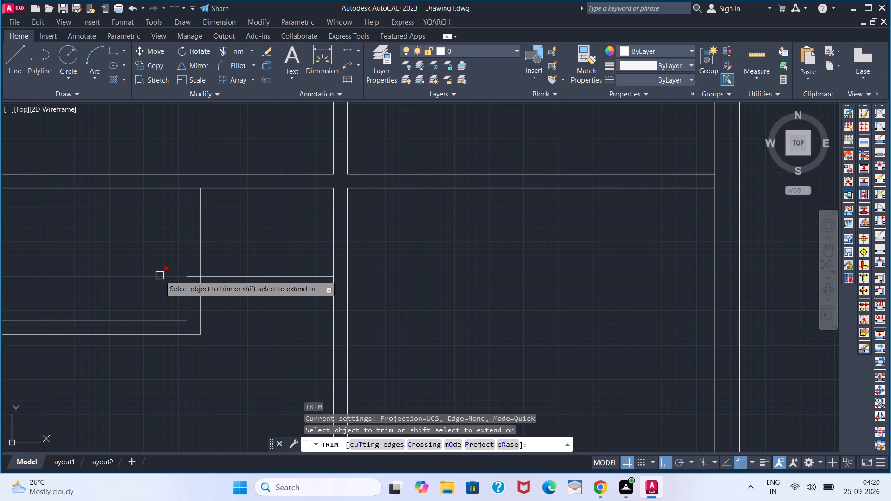
{"action": "left_click", "coordinate": [191, 258]}
{"action": "left_click", "coordinate": [197, 255]}
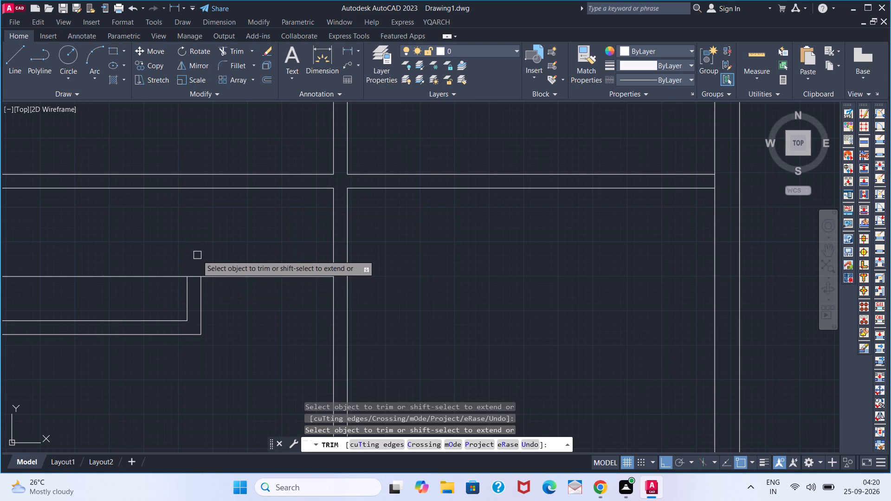
{"action": "left_click", "coordinate": [218, 280]}
{"action": "left_click", "coordinate": [126, 271]}
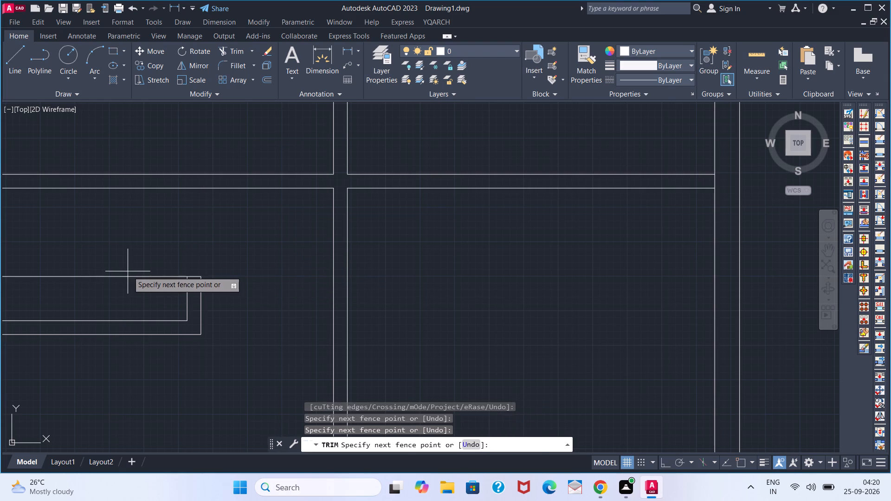
{"action": "left_click", "coordinate": [128, 285]}
{"action": "scroll", "coordinate": [153, 274], "scroll_direction": "down", "scroll_amount": 2}
{"action": "middle_click_drag", "start_coordinate": [136, 264], "coordinate": [219, 196]}
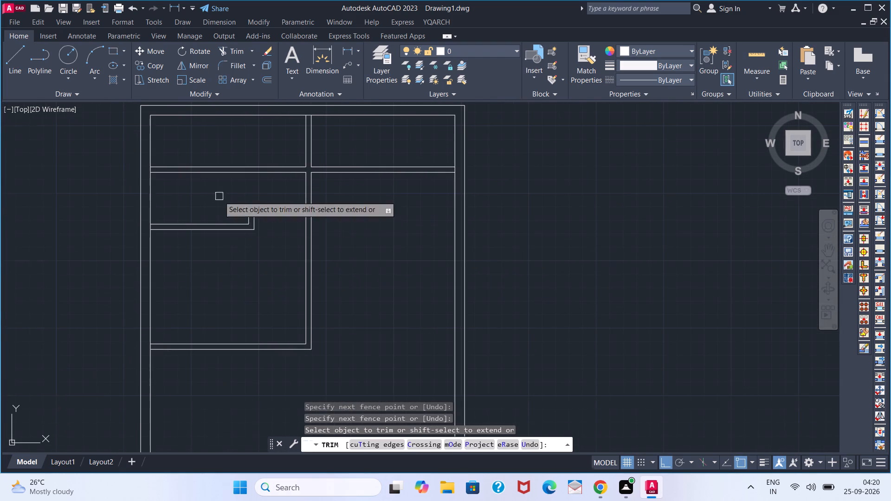
{"action": "key", "text": "space"}
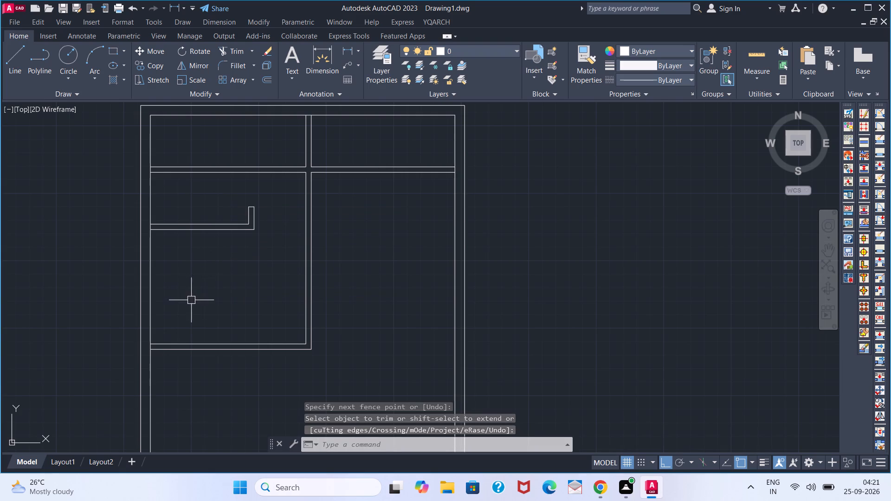
Extend the upper line of the lower-left horizontal partition to the vertical partition's right line, closing the gap at the junction.
{"action": "scroll", "coordinate": [191, 300], "scroll_direction": "down", "scroll_amount": 1}
{"action": "middle_click_drag", "start_coordinate": [205, 229], "coordinate": [162, 185]}
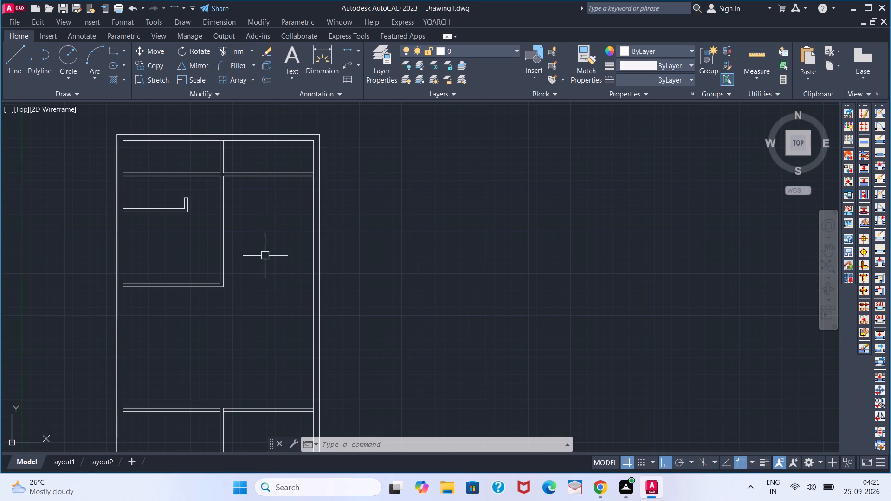
{"action": "scroll", "coordinate": [282, 357], "scroll_direction": "down", "scroll_amount": 1}
{"action": "middle_click_drag", "start_coordinate": [275, 351], "coordinate": [296, 259]}
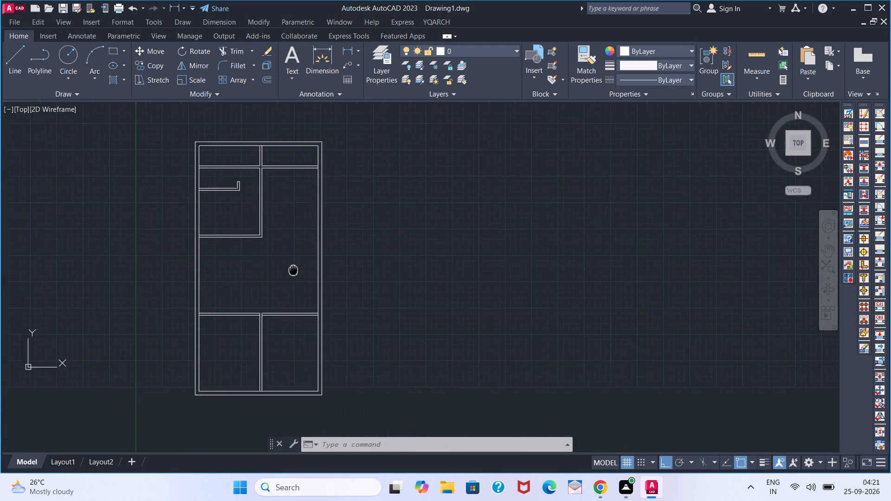
{"action": "middle_click_drag", "start_coordinate": [296, 259], "coordinate": [296, 259]}
{"action": "scroll", "coordinate": [252, 302], "scroll_direction": "up", "scroll_amount": 2}
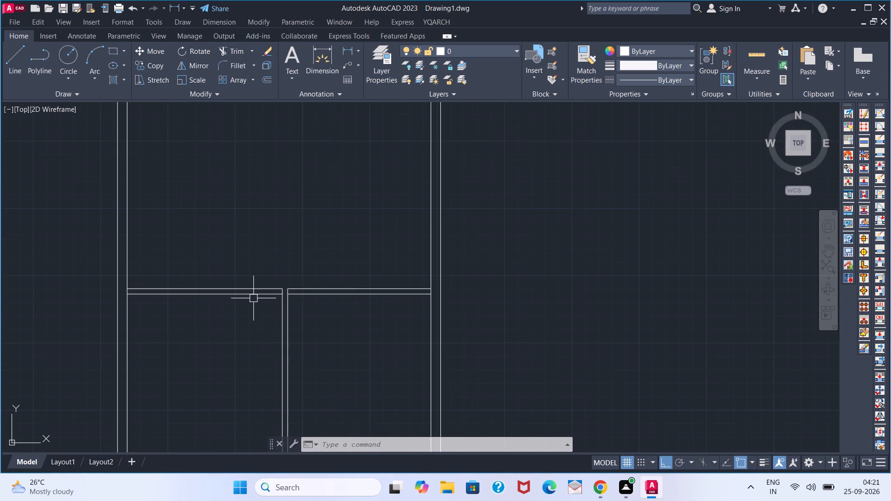
{"action": "key", "text": "e"}
{"action": "type", "text": "X"}
{"action": "key", "text": "space"}
{"action": "left_click", "coordinate": [256, 291]}
{"action": "key", "text": "space"}
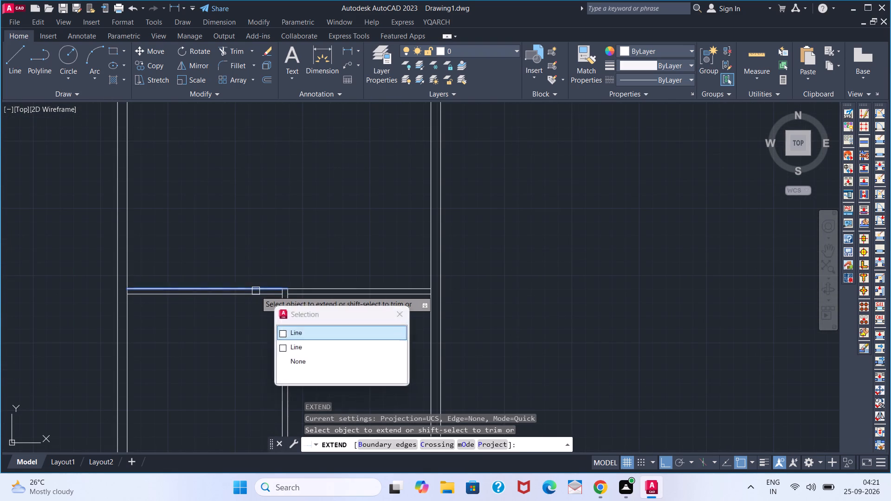
{"action": "scroll", "coordinate": [254, 353], "scroll_direction": "down", "scroll_amount": 2}
{"action": "middle_click_drag", "start_coordinate": [271, 293], "coordinate": [241, 296]}
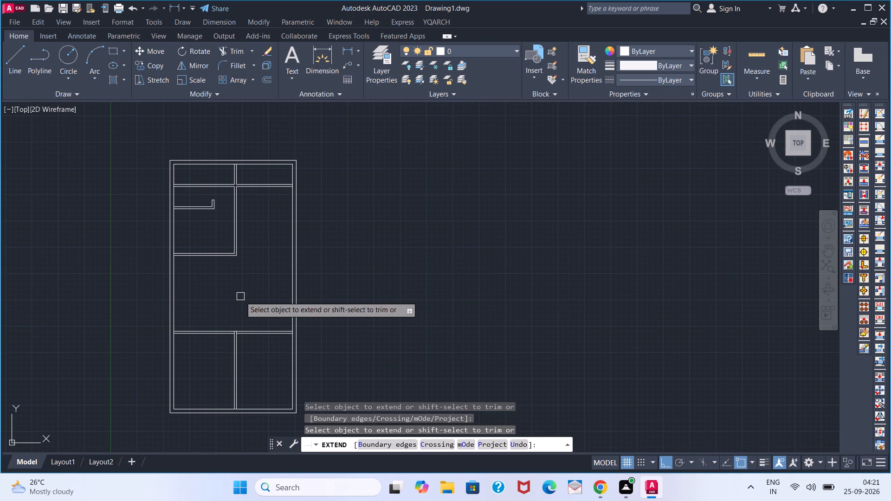
{"action": "key", "text": "space"}
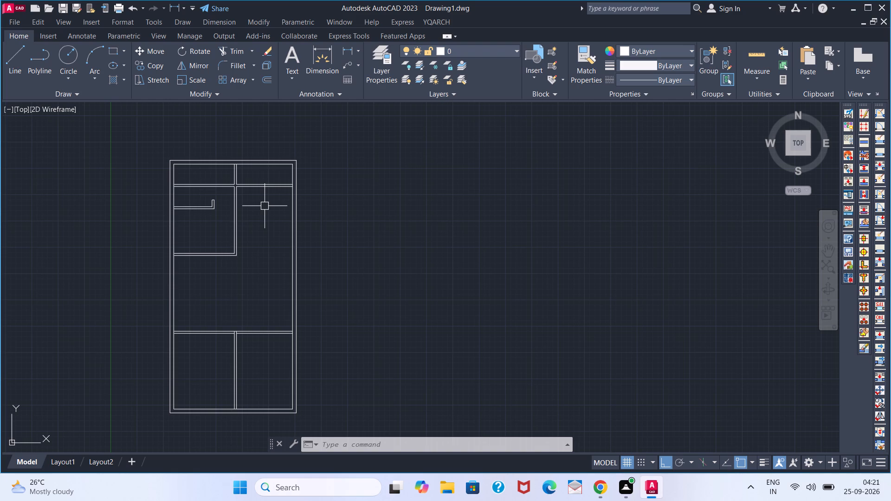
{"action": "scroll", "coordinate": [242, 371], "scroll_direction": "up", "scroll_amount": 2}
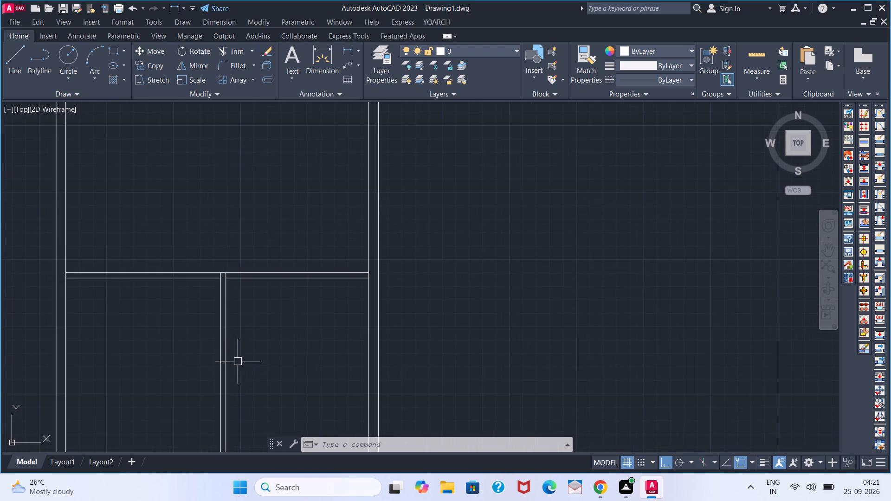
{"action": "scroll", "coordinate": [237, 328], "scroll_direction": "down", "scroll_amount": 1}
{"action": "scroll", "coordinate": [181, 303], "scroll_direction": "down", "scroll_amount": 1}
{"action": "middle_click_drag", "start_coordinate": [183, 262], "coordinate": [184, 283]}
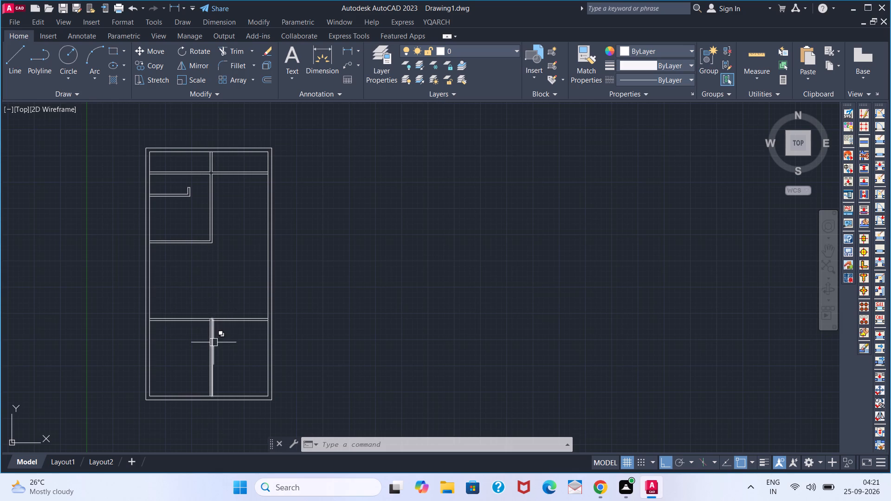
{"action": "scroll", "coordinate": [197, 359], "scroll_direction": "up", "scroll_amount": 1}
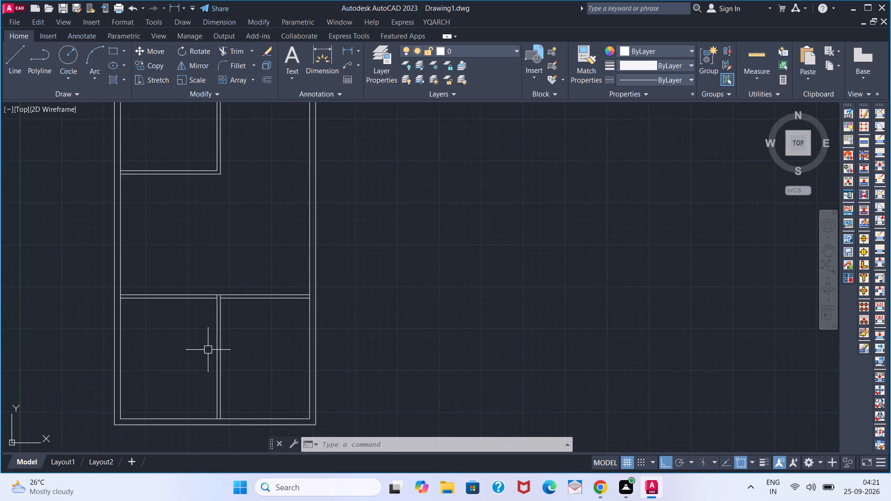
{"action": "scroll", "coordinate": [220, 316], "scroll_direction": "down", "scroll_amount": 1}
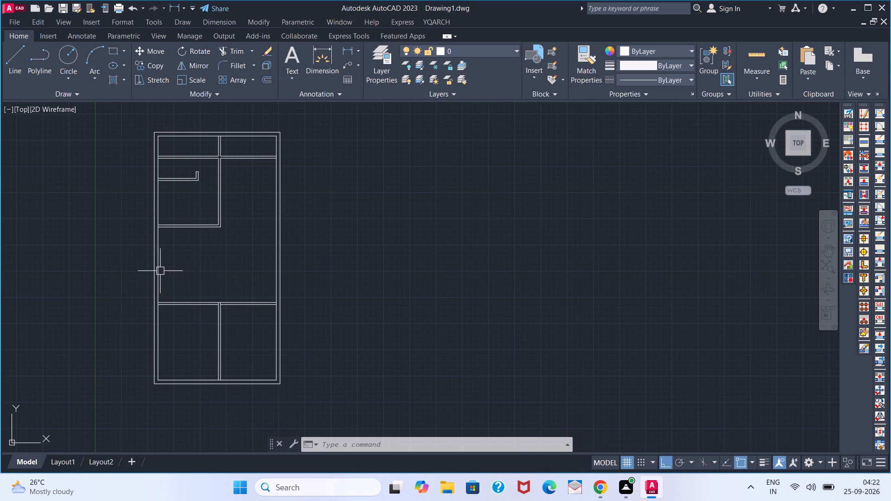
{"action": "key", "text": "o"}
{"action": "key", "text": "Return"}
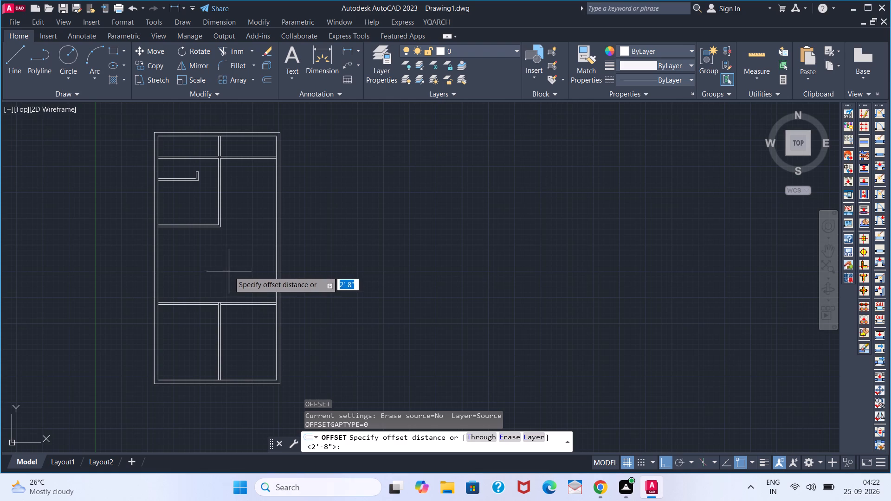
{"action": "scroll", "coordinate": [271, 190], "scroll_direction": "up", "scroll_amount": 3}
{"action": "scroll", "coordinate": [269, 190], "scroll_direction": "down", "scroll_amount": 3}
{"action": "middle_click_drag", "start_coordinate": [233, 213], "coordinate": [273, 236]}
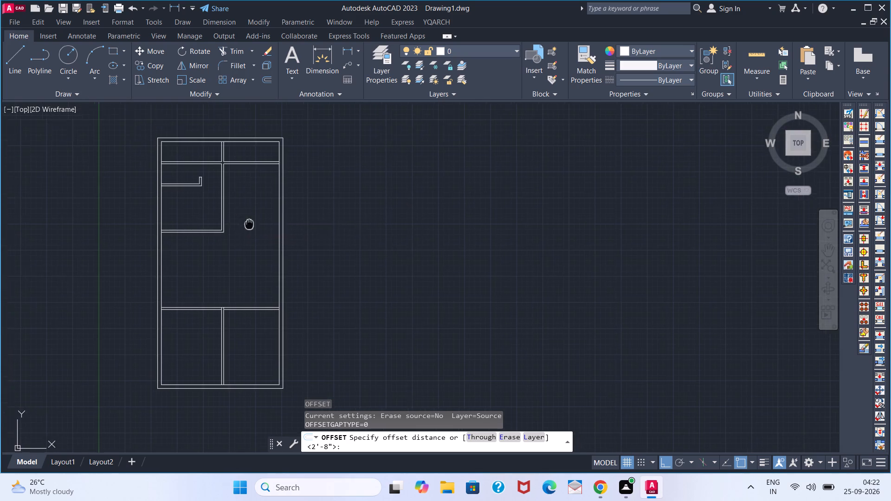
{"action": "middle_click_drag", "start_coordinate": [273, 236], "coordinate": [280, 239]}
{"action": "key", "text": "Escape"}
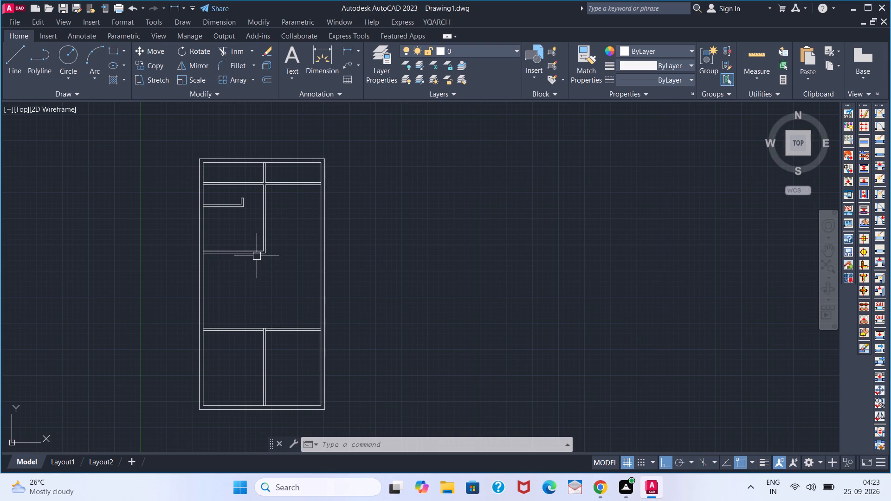
Examine the whole floor plan and the partition junctions around the two lower rooms.
{"action": "scroll", "coordinate": [257, 253], "scroll_direction": "down", "scroll_amount": 1}
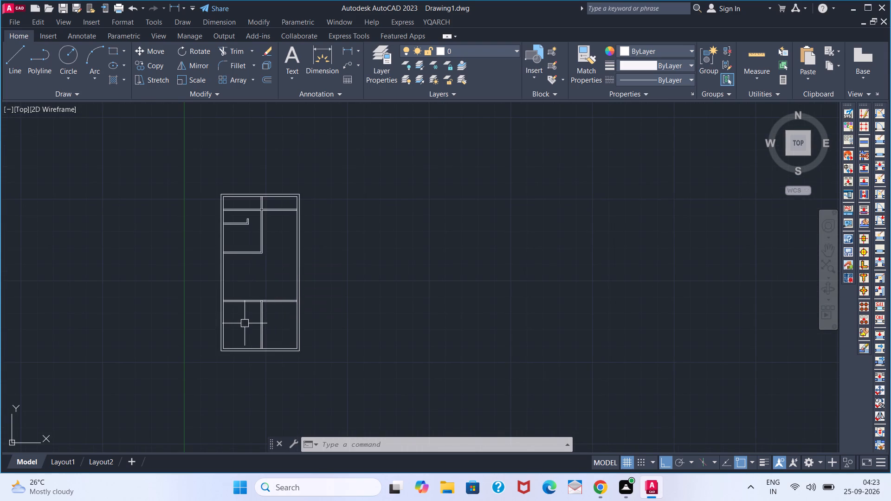
{"action": "scroll", "coordinate": [244, 324], "scroll_direction": "up", "scroll_amount": 2}
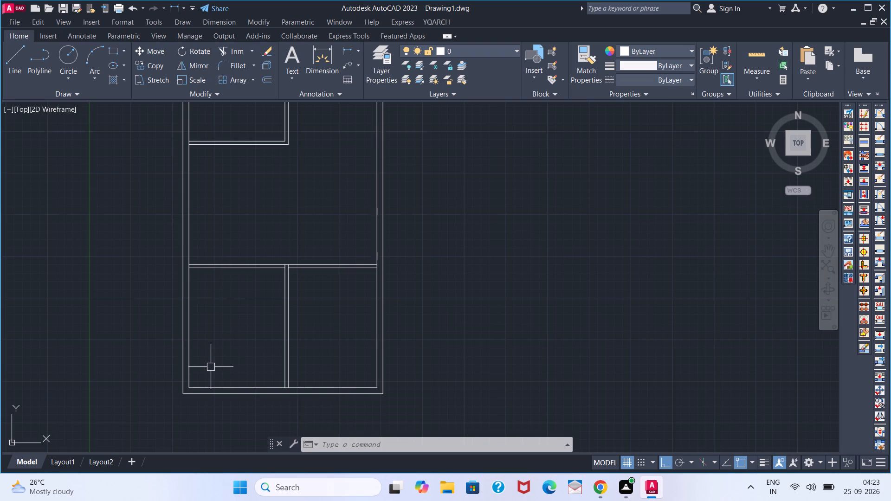
{"action": "scroll", "coordinate": [218, 362], "scroll_direction": "down", "scroll_amount": 1}
{"action": "scroll", "coordinate": [258, 331], "scroll_direction": "up", "scroll_amount": 2}
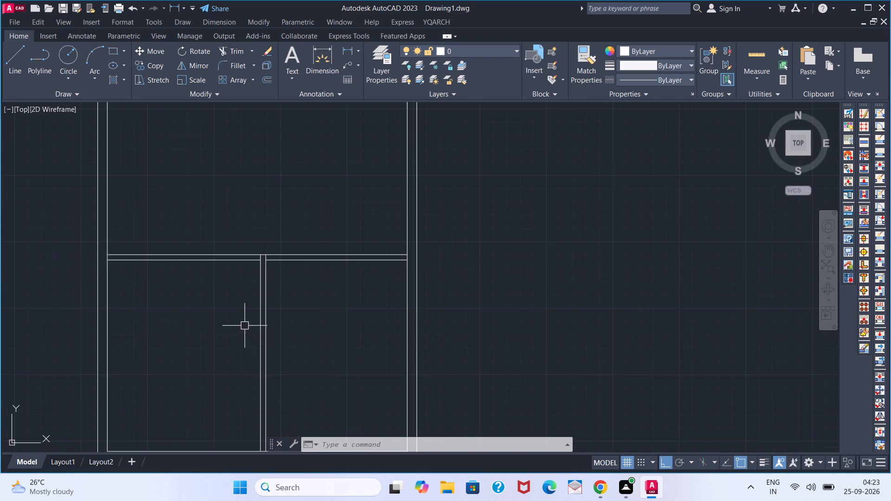
{"action": "scroll", "coordinate": [243, 325], "scroll_direction": "down", "scroll_amount": 1}
{"action": "middle_click_drag", "start_coordinate": [228, 332], "coordinate": [198, 375]}
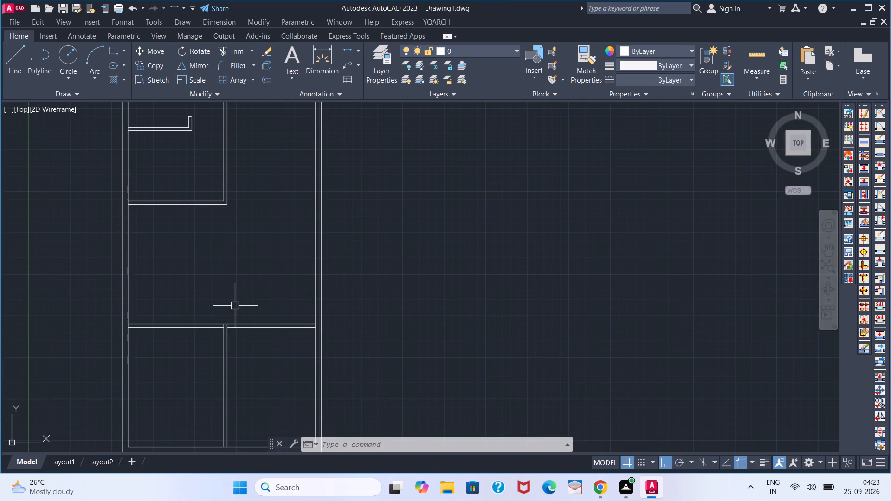
{"action": "scroll", "coordinate": [227, 315], "scroll_direction": "down", "scroll_amount": 1}
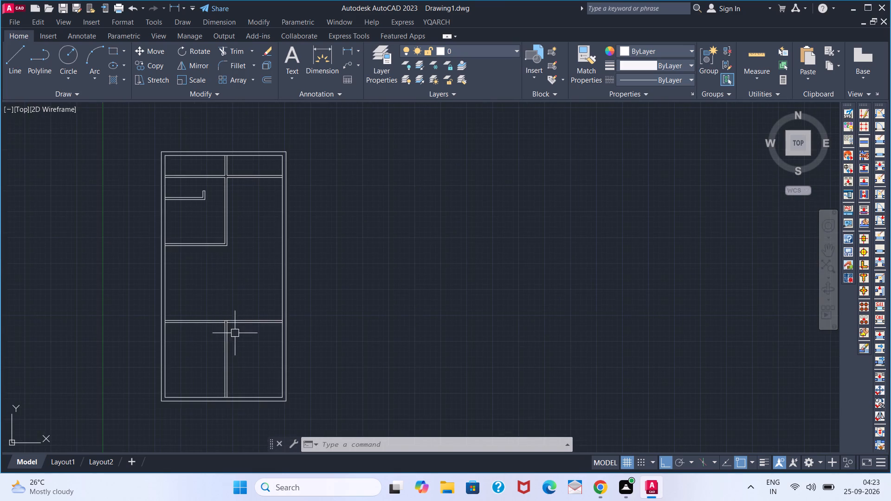
{"action": "middle_click_drag", "start_coordinate": [238, 344], "coordinate": [236, 303]}
{"action": "scroll", "coordinate": [242, 336], "scroll_direction": "up", "scroll_amount": 1}
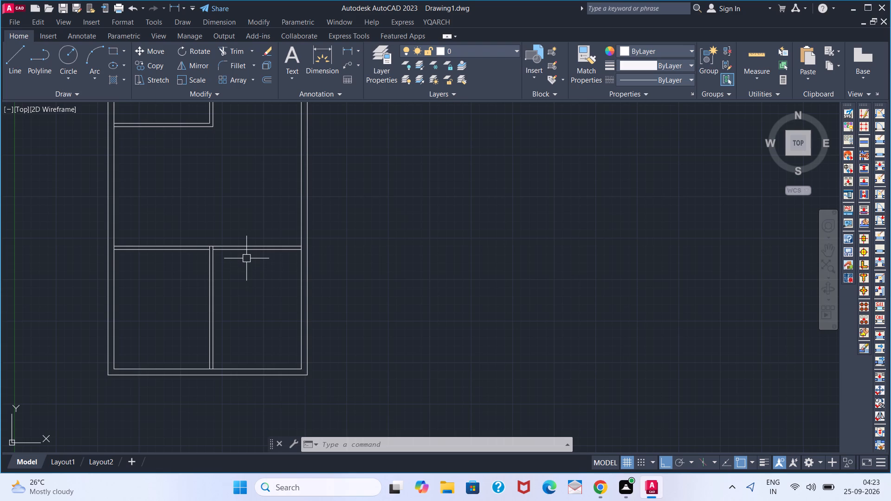
{"action": "middle_click_drag", "start_coordinate": [185, 221], "coordinate": [174, 262]}
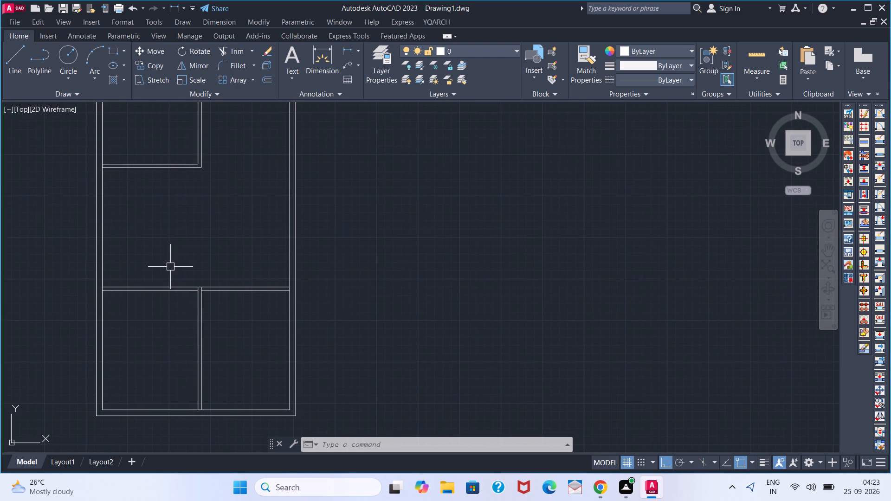
{"action": "scroll", "coordinate": [174, 275], "scroll_direction": "down", "scroll_amount": 1}
{"action": "middle_click_drag", "start_coordinate": [174, 244], "coordinate": [172, 269]}
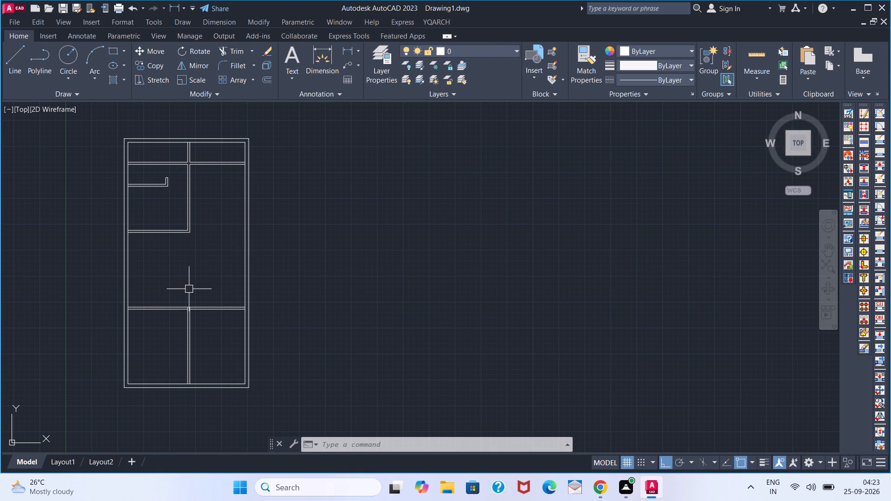
{"action": "middle_click_drag", "start_coordinate": [191, 285], "coordinate": [238, 281]}
{"action": "middle_click_drag", "start_coordinate": [239, 281], "coordinate": [259, 281]}
{"action": "scroll", "coordinate": [236, 280], "scroll_direction": "up", "scroll_amount": 1}
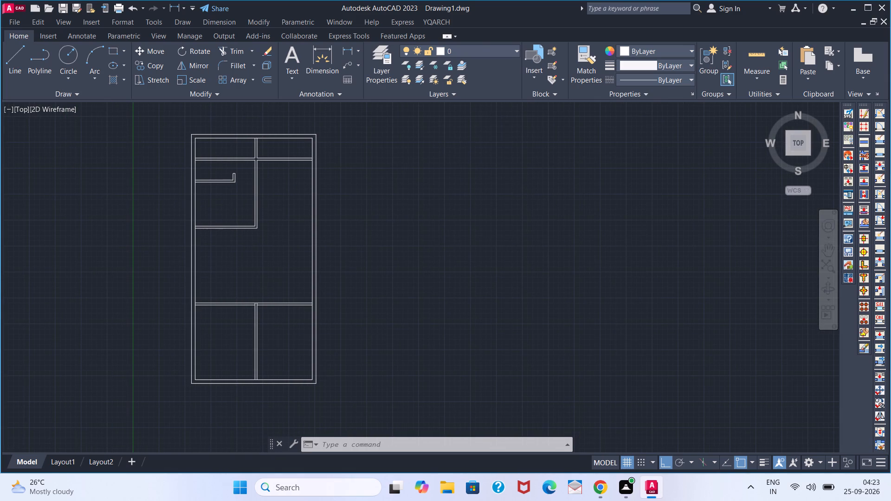
{"action": "scroll", "coordinate": [235, 280], "scroll_direction": "down", "scroll_amount": 2}
{"action": "scroll", "coordinate": [233, 295], "scroll_direction": "up", "scroll_amount": 1}
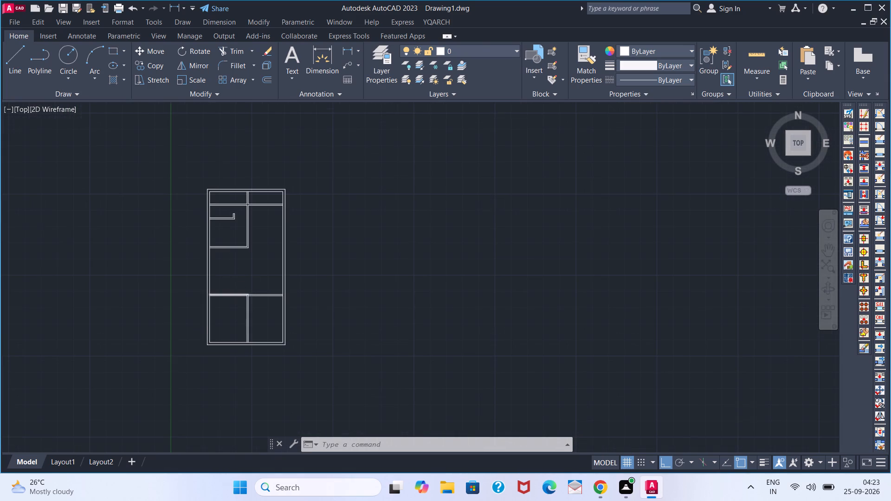
{"action": "scroll", "coordinate": [256, 298], "scroll_direction": "up", "scroll_amount": 1}
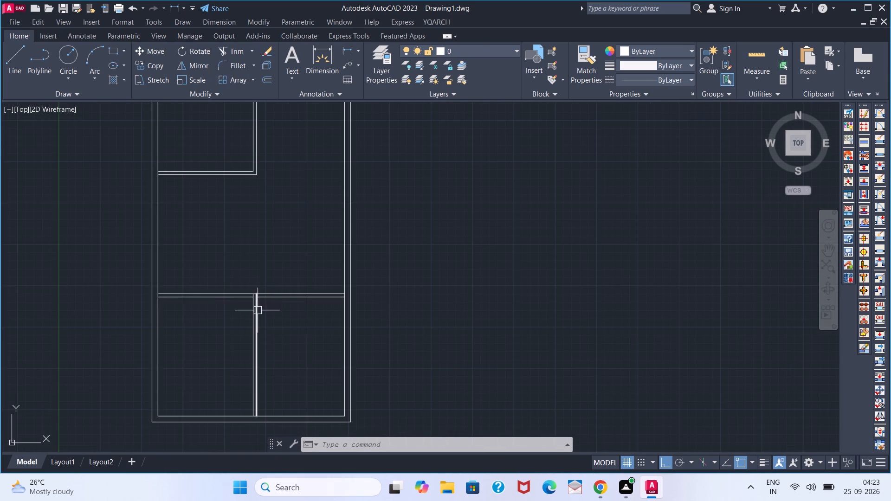
{"action": "scroll", "coordinate": [258, 311], "scroll_direction": "down", "scroll_amount": 1}
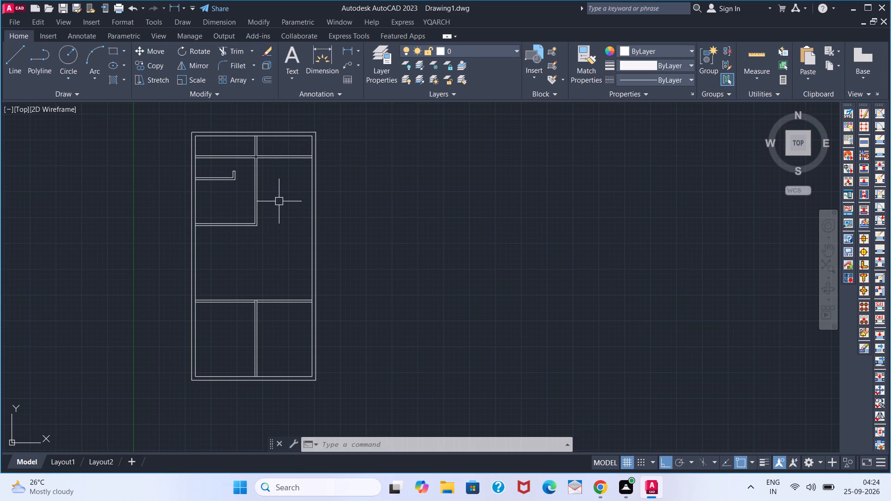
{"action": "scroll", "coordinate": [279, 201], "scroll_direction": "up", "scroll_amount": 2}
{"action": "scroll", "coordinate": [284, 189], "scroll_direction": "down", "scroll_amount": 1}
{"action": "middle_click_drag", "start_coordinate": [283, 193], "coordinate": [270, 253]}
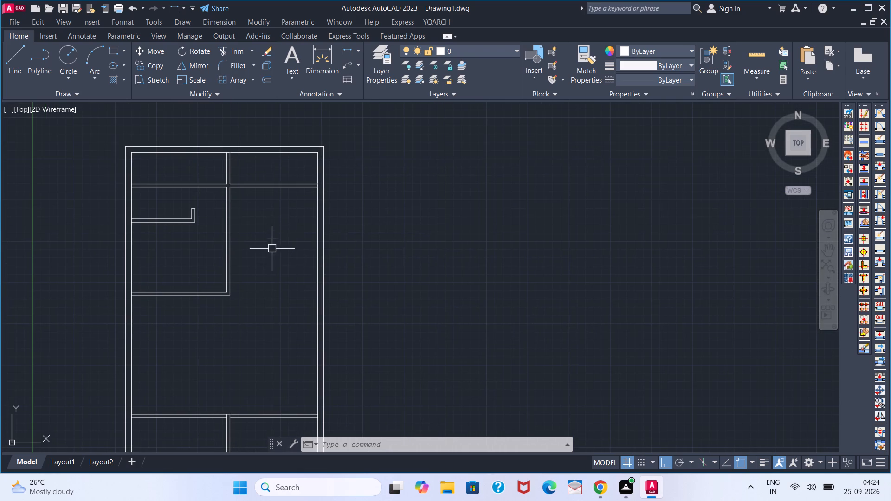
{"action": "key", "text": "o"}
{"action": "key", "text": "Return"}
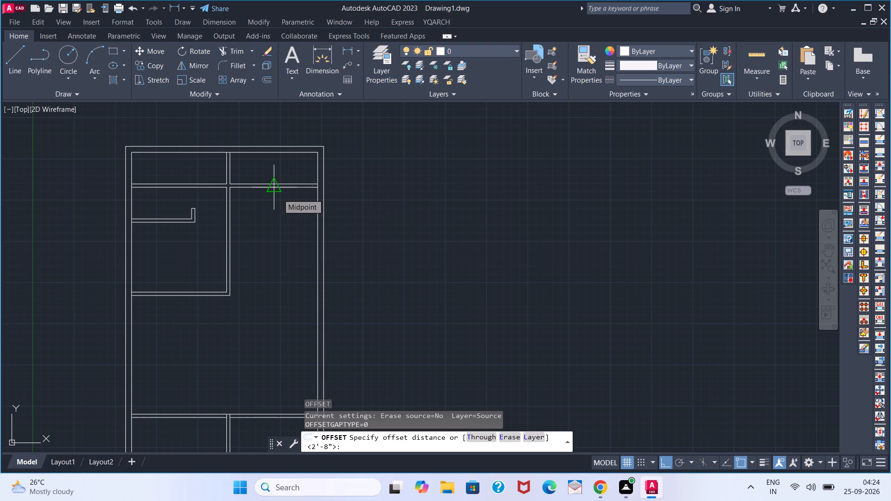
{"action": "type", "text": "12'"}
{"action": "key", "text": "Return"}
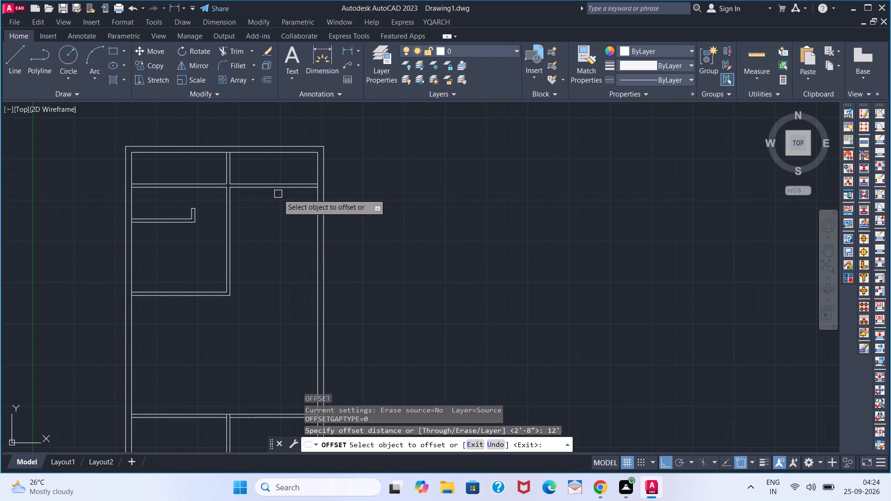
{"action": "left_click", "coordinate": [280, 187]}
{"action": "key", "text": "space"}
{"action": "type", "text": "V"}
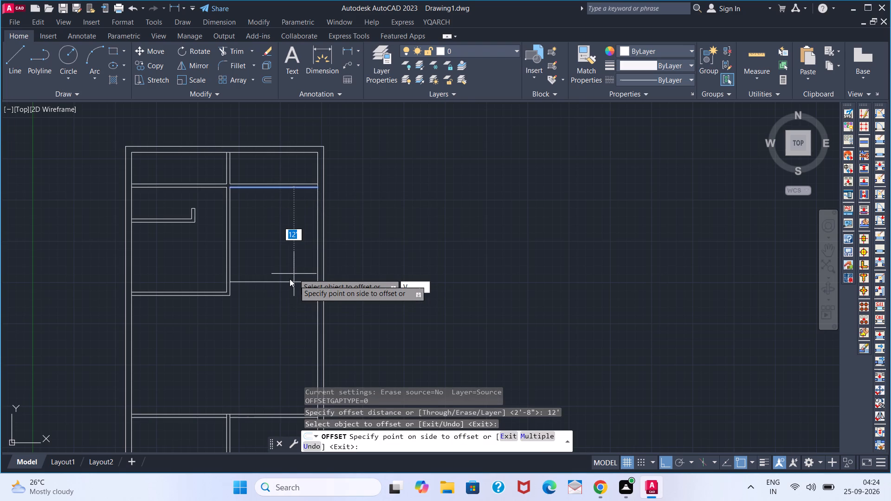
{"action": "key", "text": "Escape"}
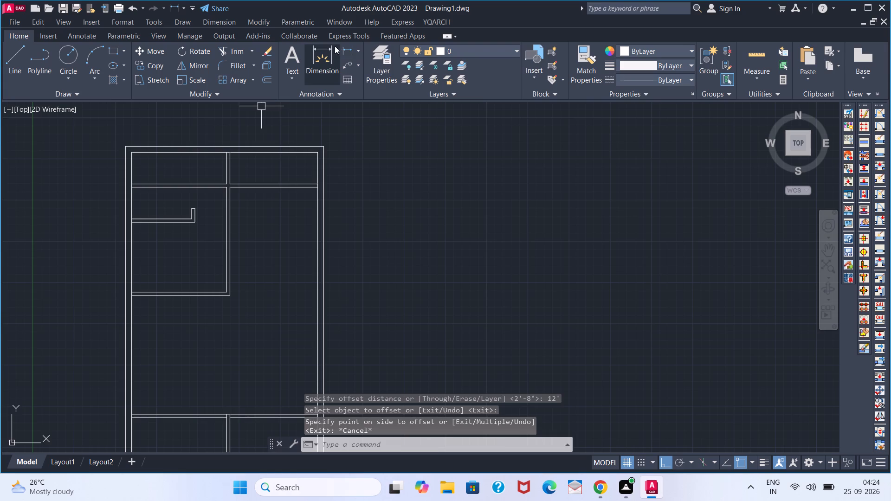
Measure the outer line of the upper-left room's right partition, from its lower corner to the horizontal partition, using a linear dimension.
{"action": "left_click", "coordinate": [345, 45]}
{"action": "scroll", "coordinate": [214, 289], "scroll_direction": "up", "scroll_amount": 2}
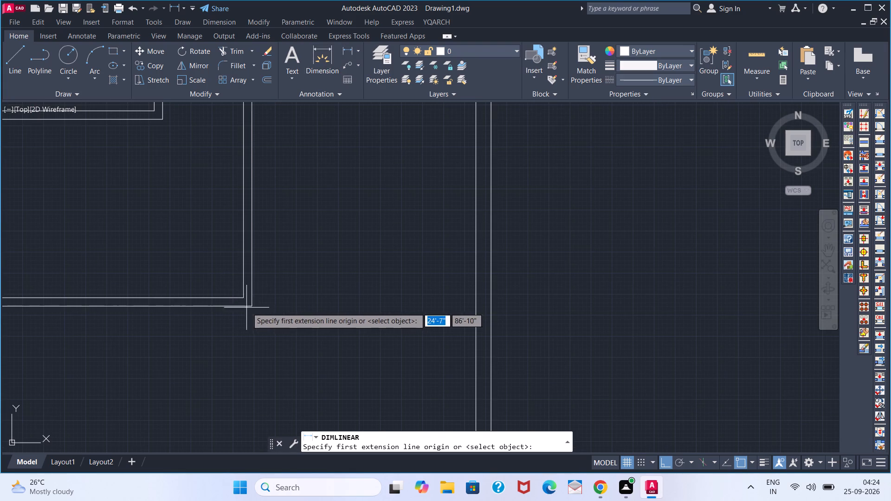
{"action": "left_click", "coordinate": [247, 308]}
{"action": "middle_click_drag", "start_coordinate": [247, 230], "coordinate": [247, 359]}
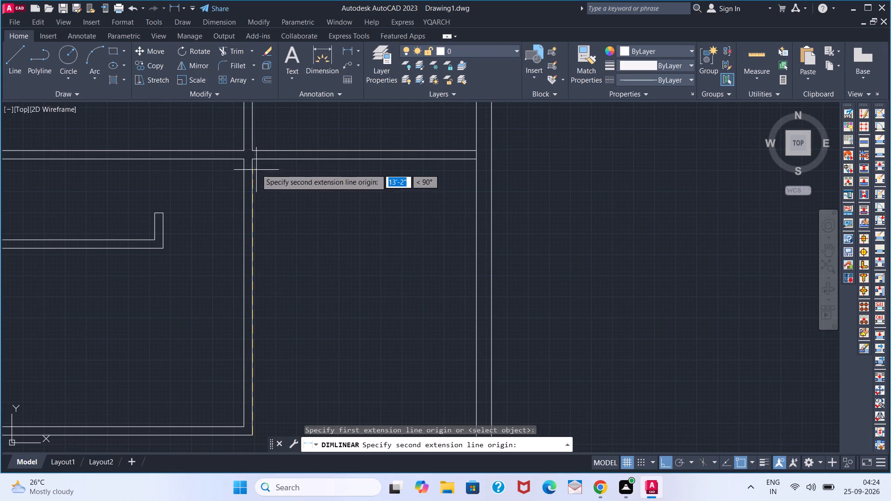
{"action": "left_click", "coordinate": [255, 163]}
{"action": "key", "text": "Escape"}
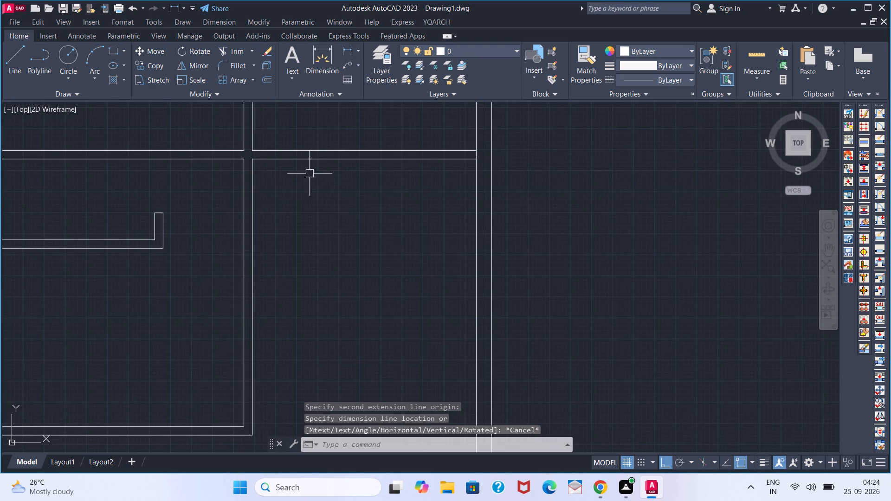
Measure the upper-left room's inner height along its right partition using a linear dimension, without placing it.
{"action": "key", "text": "o"}
{"action": "key", "text": "Return"}
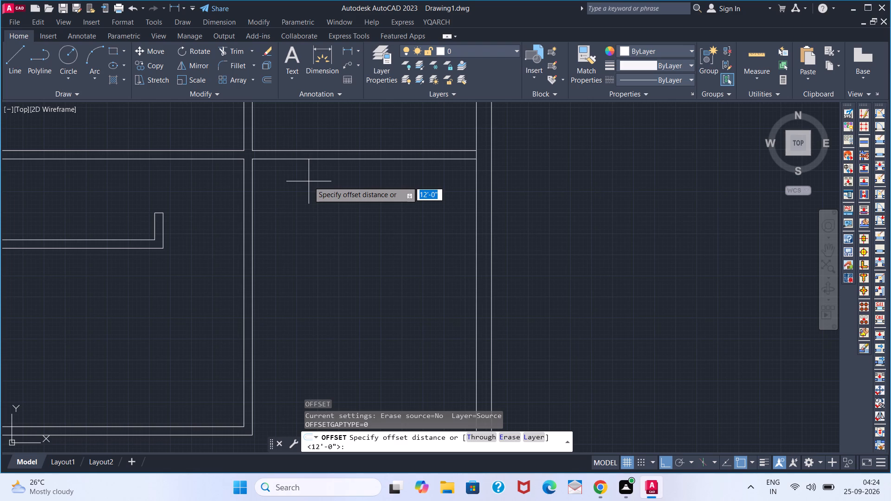
{"action": "left_click", "coordinate": [344, 54]}
{"action": "left_click", "coordinate": [245, 163]}
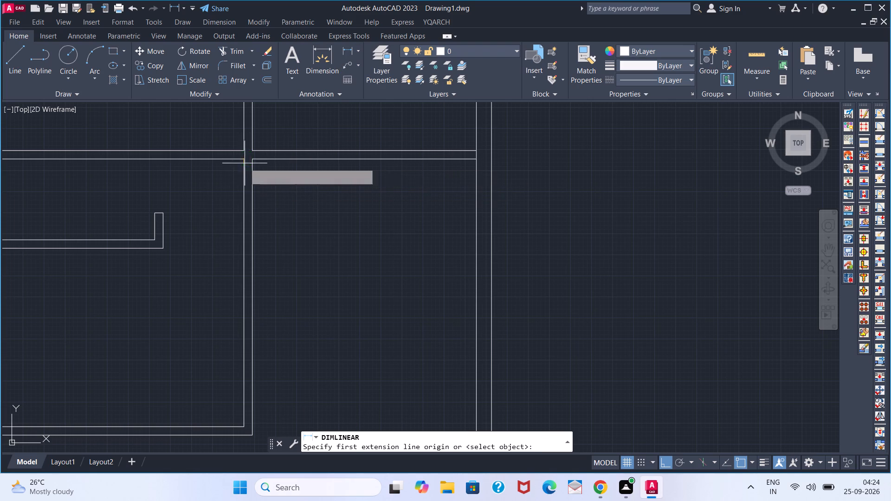
{"action": "left_click", "coordinate": [240, 425]}
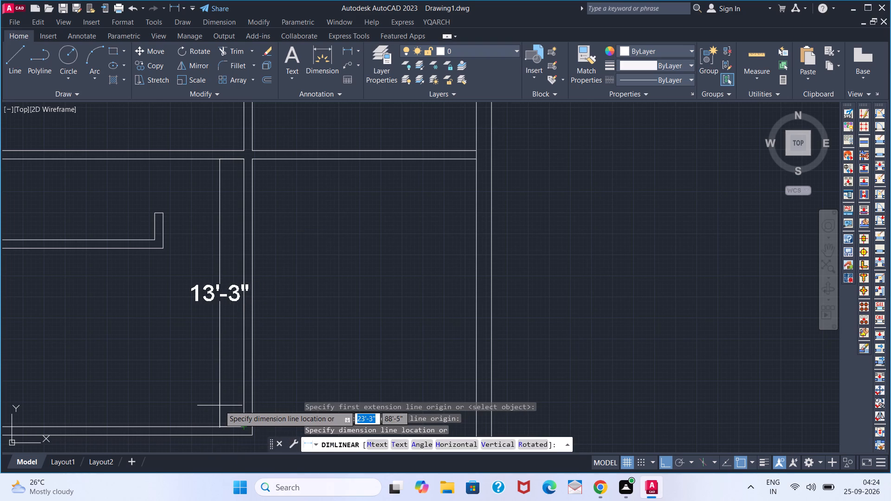
{"action": "key", "text": "Escape"}
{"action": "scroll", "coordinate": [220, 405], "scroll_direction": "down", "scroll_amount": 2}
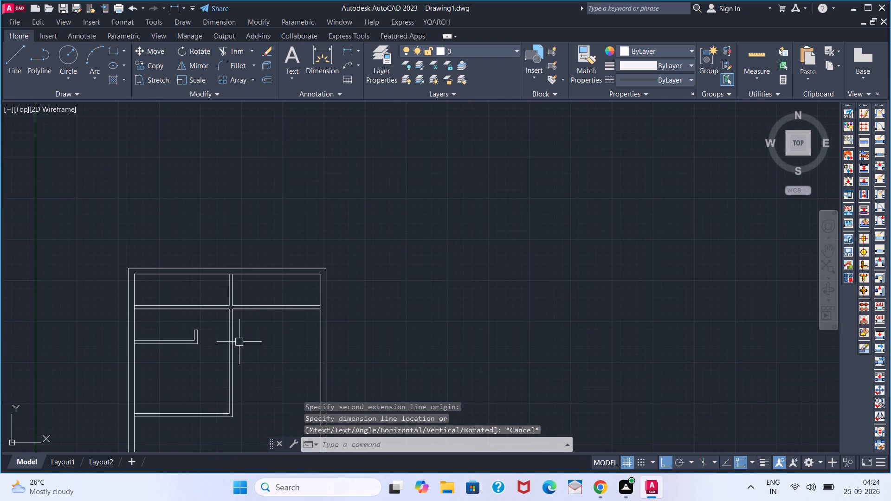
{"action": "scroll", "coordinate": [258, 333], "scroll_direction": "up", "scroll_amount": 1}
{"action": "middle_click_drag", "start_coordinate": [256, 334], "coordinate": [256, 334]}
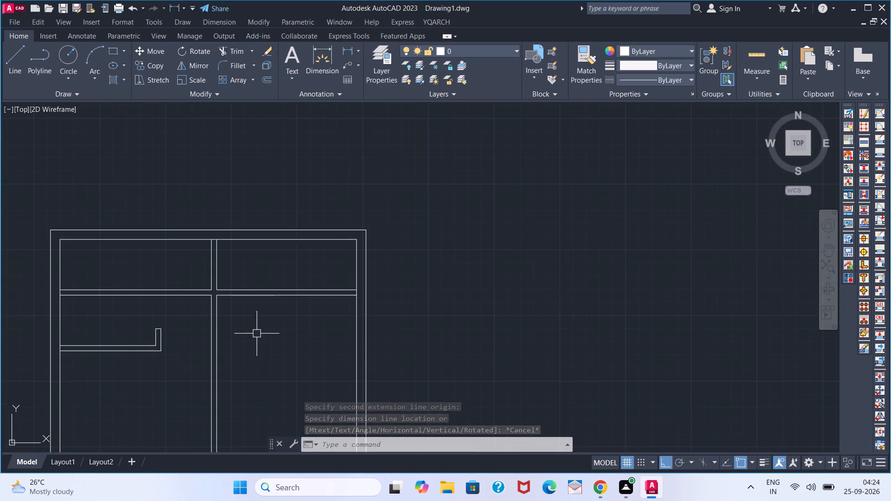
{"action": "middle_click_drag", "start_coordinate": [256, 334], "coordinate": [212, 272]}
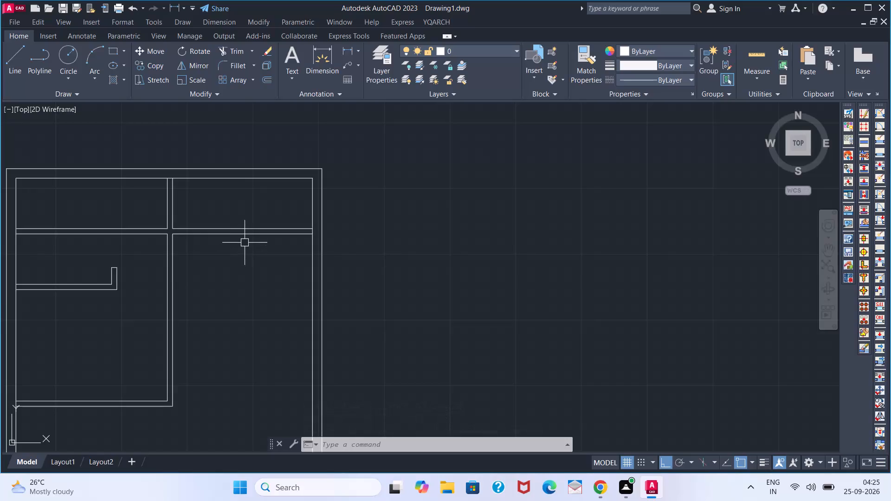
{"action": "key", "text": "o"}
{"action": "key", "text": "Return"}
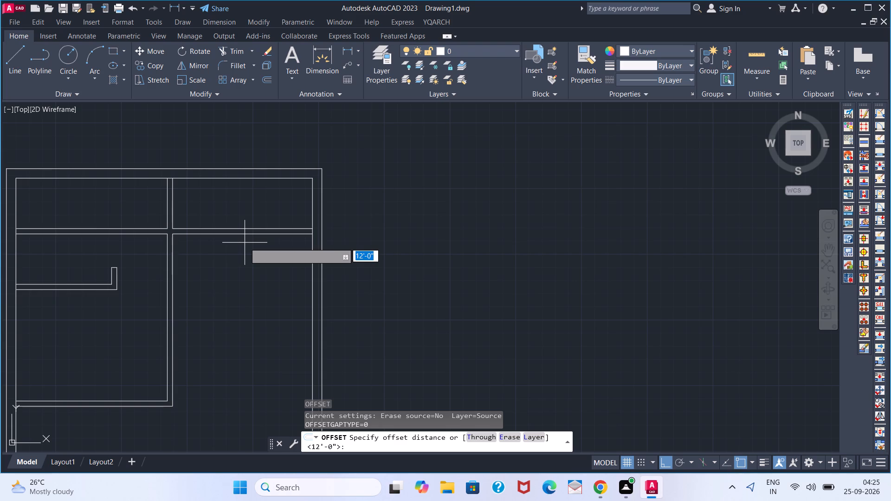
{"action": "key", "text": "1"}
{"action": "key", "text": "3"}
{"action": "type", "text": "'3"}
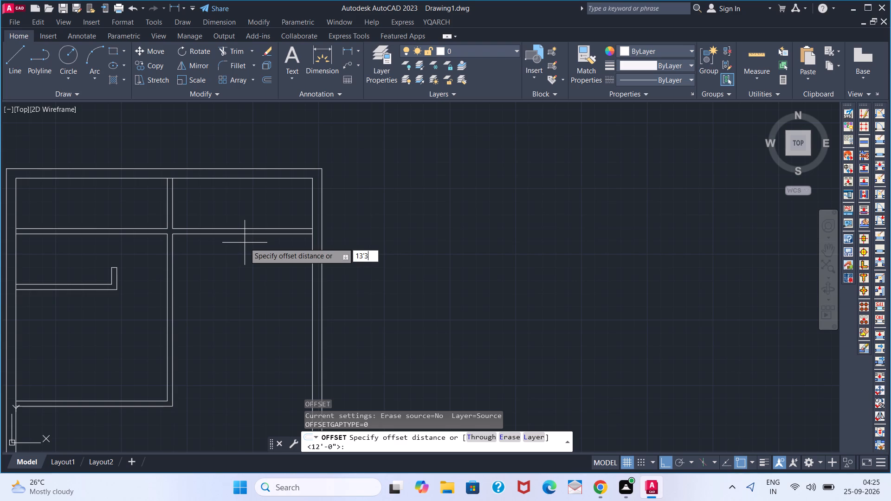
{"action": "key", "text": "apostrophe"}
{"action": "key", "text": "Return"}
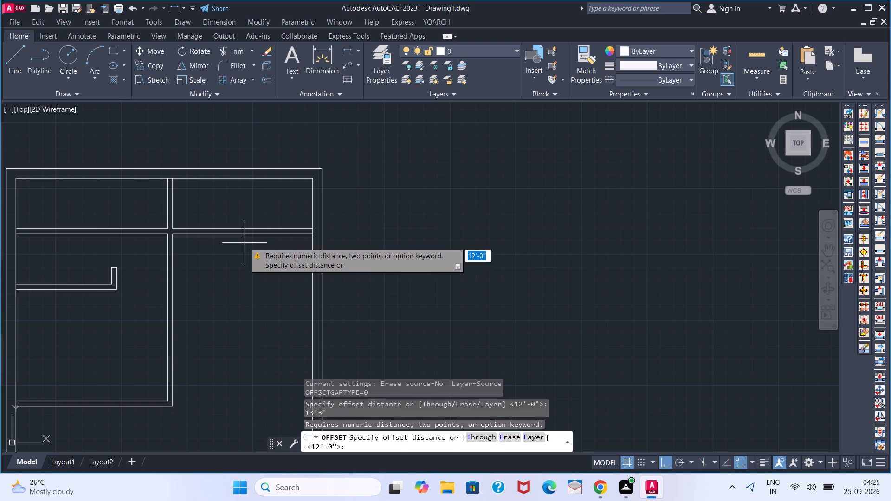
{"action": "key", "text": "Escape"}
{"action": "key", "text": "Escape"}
Offset the right-hand horizontal partition's lower line 13'-3" downward, and offset the new line 5" further down to form another partition.
{"action": "key", "text": "o"}
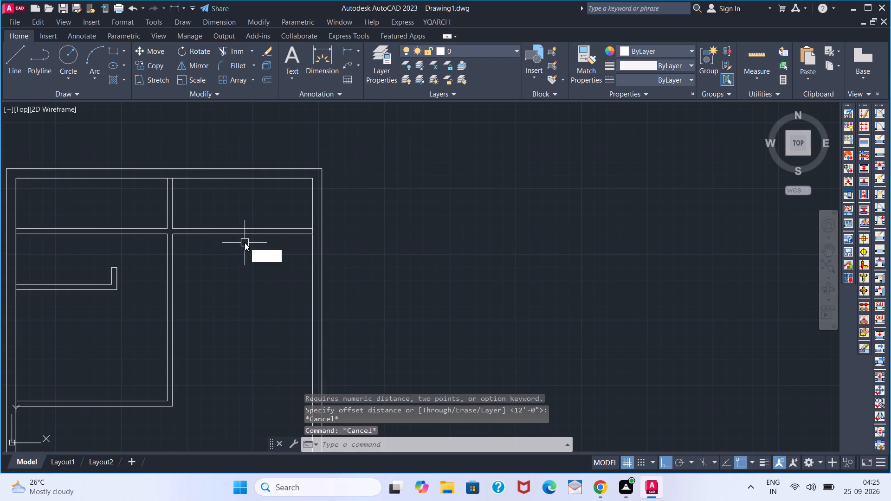
{"action": "key", "text": "Return"}
{"action": "key", "text": "3"}
{"action": "key", "text": "BackSpace"}
{"action": "type", "text": "13'3"}
{"action": "key", "text": "Return"}
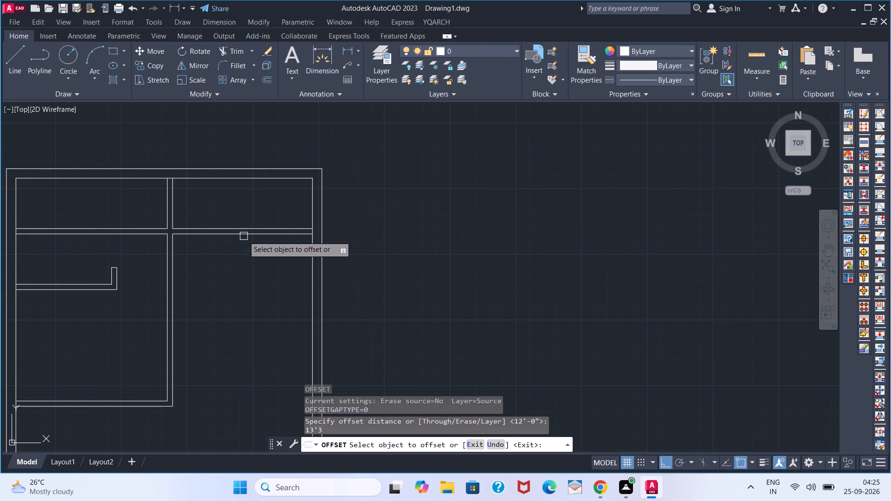
{"action": "left_click", "coordinate": [244, 234]}
{"action": "left_click", "coordinate": [235, 337]}
{"action": "left_click", "coordinate": [203, 398]}
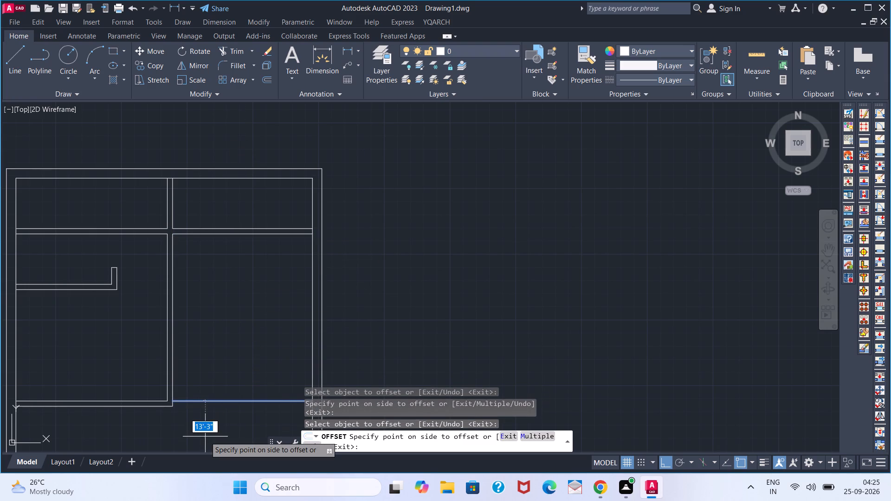
{"action": "key", "text": "5"}
{"action": "key", "text": "Return"}
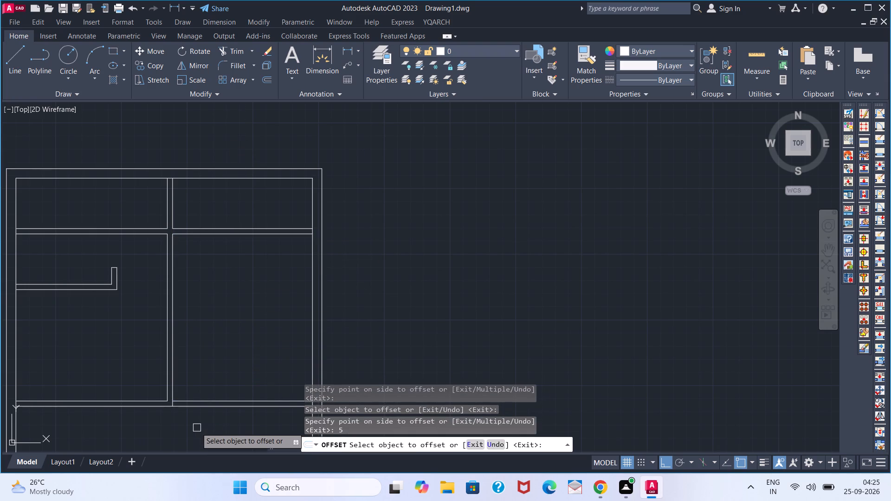
Offset the upper line of the new right-hand partition 4' upward into the room.
{"action": "scroll", "coordinate": [194, 425], "scroll_direction": "down", "scroll_amount": 1}
{"action": "middle_click_drag", "start_coordinate": [176, 430], "coordinate": [125, 327]}
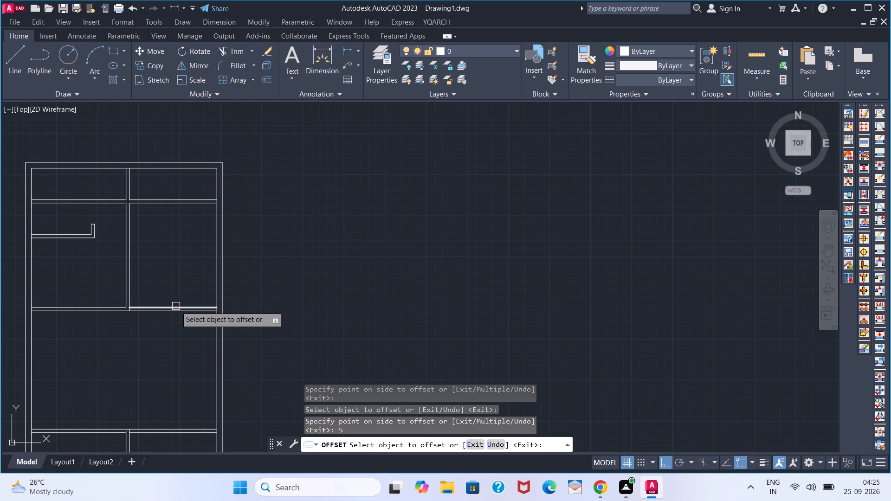
{"action": "left_click", "coordinate": [176, 306]}
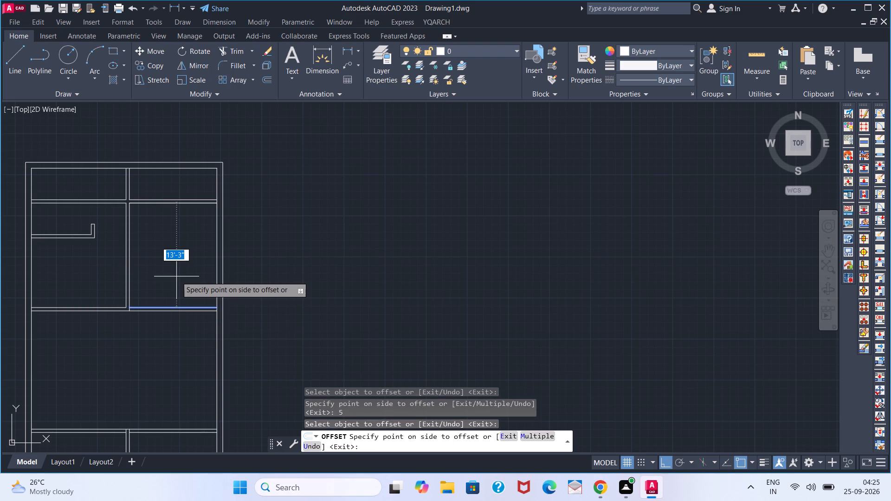
{"action": "key", "text": "4"}
{"action": "key", "text": "apostrophe"}
{"action": "key", "text": "Return"}
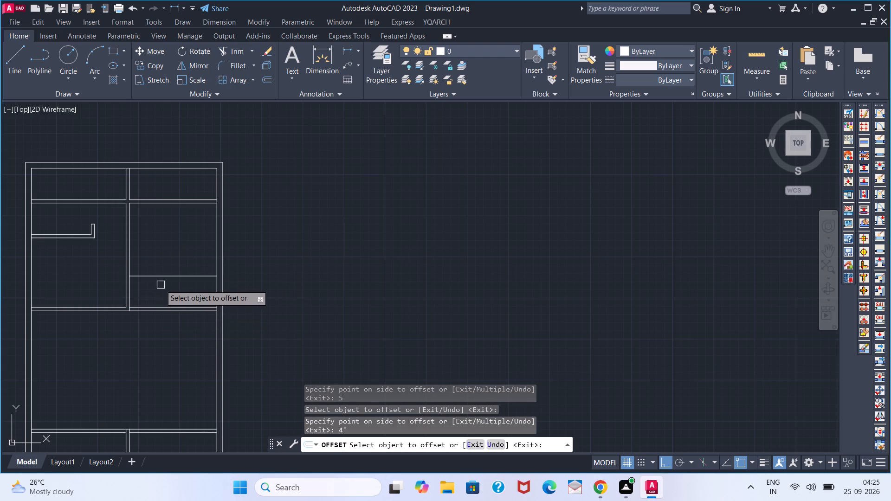
{"action": "left_click", "coordinate": [162, 280]}
{"action": "key", "text": "Escape"}
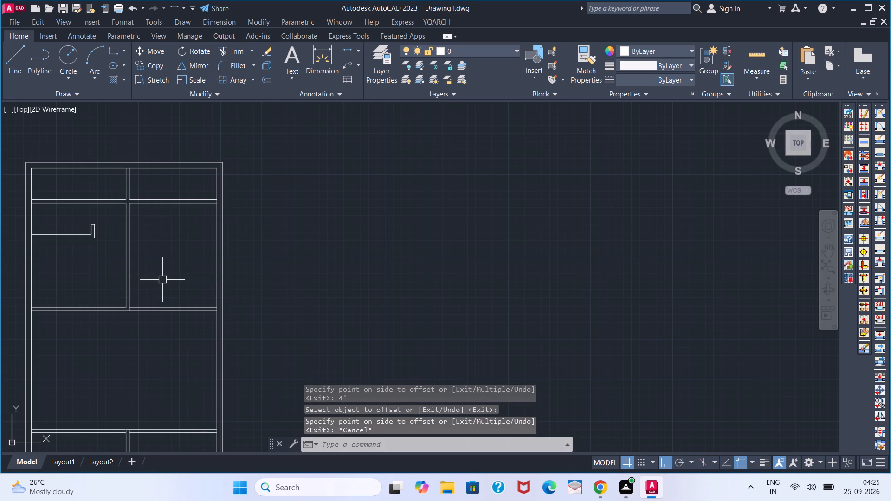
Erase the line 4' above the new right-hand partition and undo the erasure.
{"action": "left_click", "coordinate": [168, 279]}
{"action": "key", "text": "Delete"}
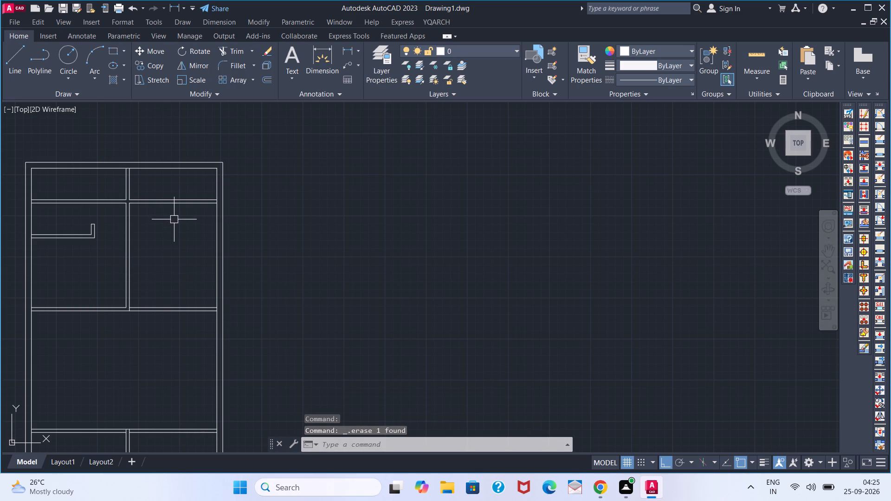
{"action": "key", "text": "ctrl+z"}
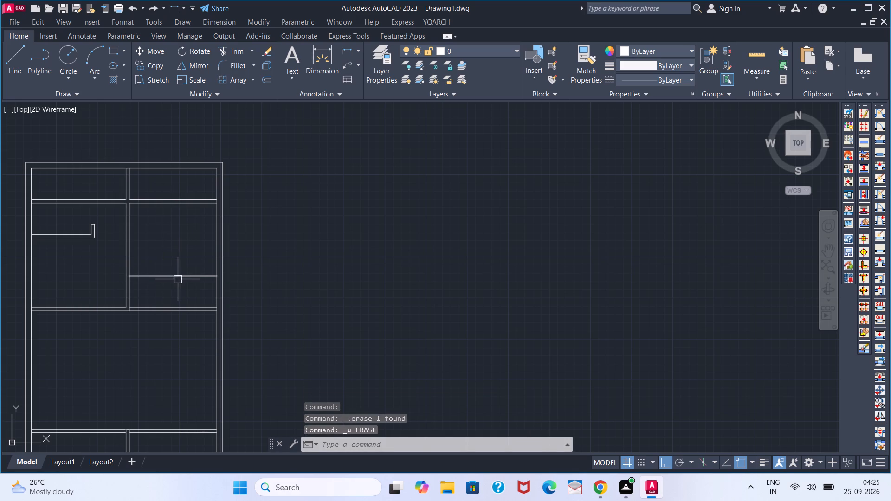
Place a vertical linear dimension inside the right-hand room, from the upper partition's lower line to the 4' offset line.
{"action": "left_click", "coordinate": [347, 51]}
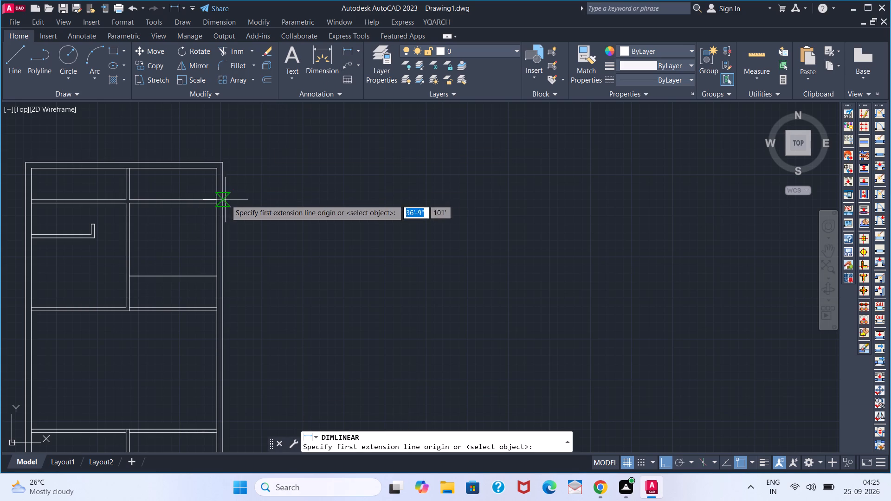
{"action": "scroll", "coordinate": [211, 212], "scroll_direction": "up", "scroll_amount": 2}
{"action": "left_click", "coordinate": [219, 192]}
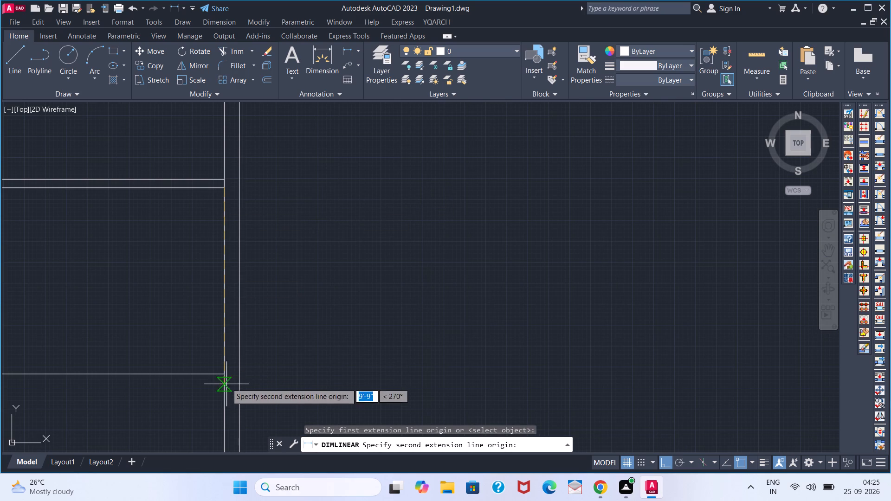
{"action": "left_click", "coordinate": [226, 375]}
{"action": "scroll", "coordinate": [180, 362], "scroll_direction": "down", "scroll_amount": 1}
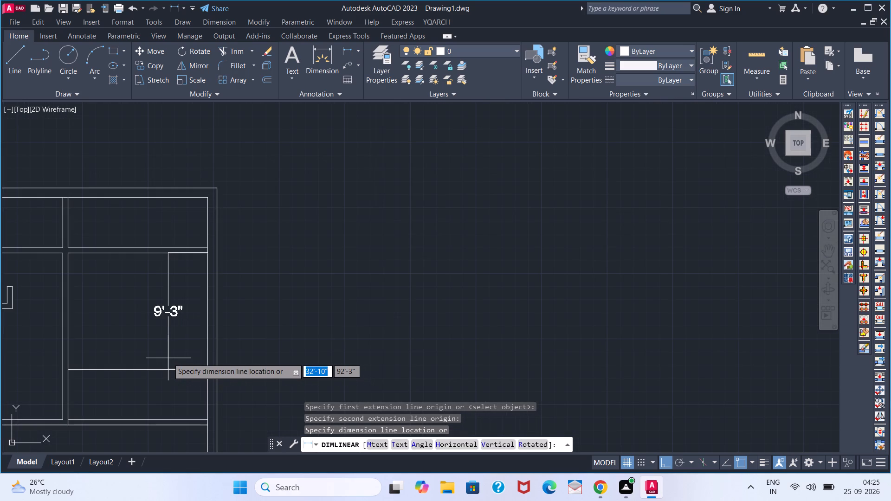
{"action": "middle_click_drag", "start_coordinate": [167, 358], "coordinate": [242, 326]}
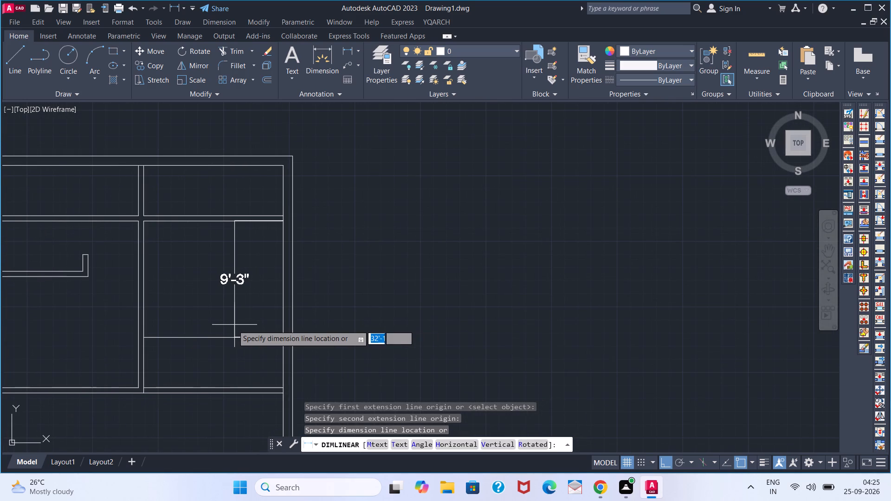
{"action": "left_click", "coordinate": [232, 325]}
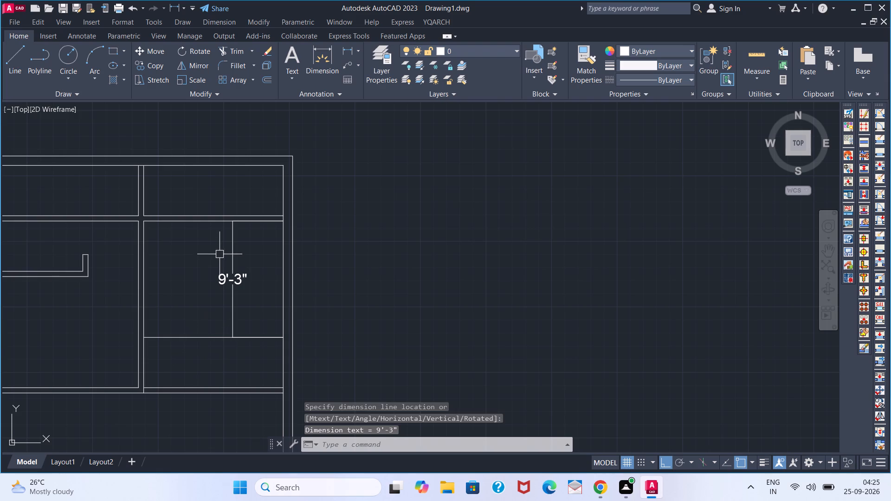
Offset the lower line of the right-hand room's upper partition 8'-10" downward, completing a partition with the 4' offset line.
{"action": "key", "text": "o"}
{"action": "key", "text": "Return"}
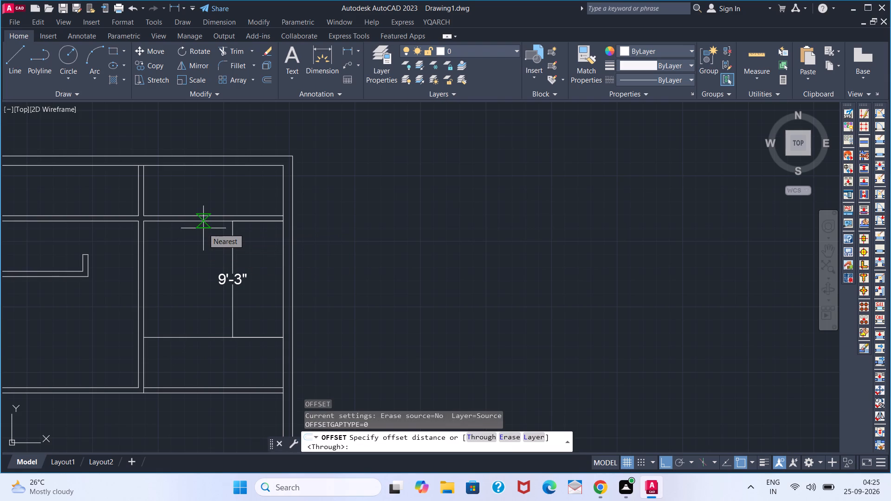
{"action": "key", "text": "8"}
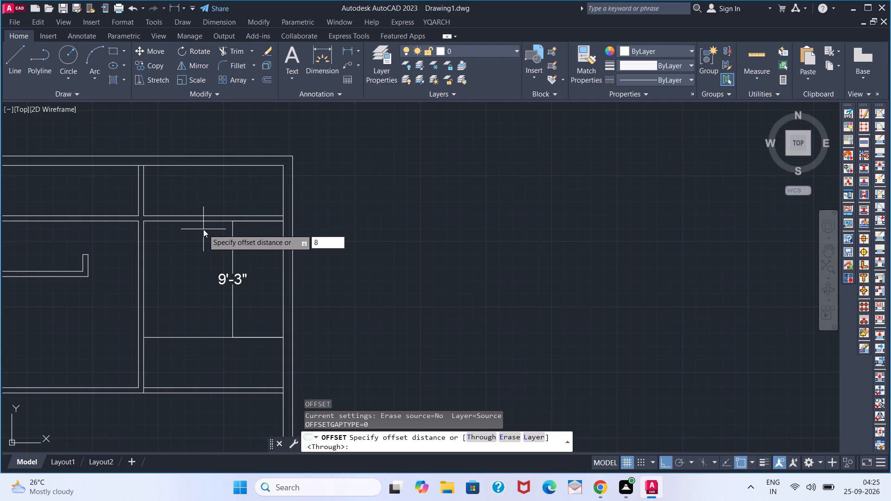
{"action": "key", "text": "apostrophe"}
{"action": "type", "text": "10"}
{"action": "key", "text": "Return"}
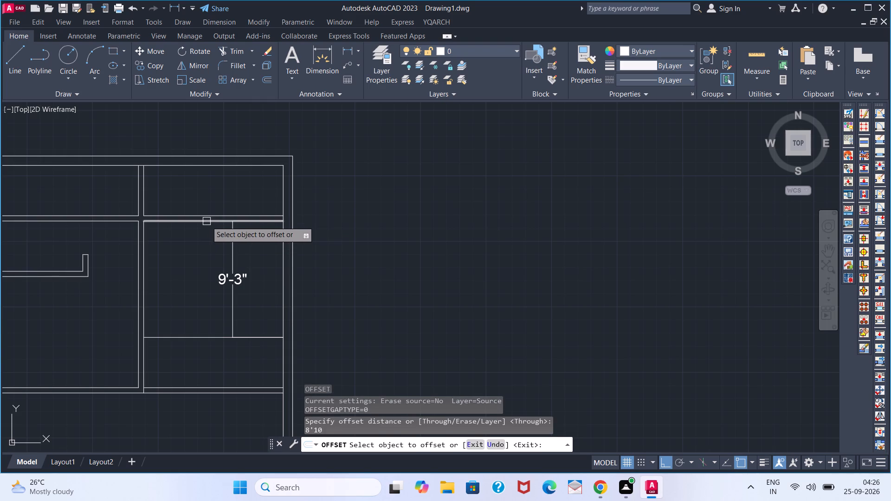
{"action": "left_click", "coordinate": [207, 221]}
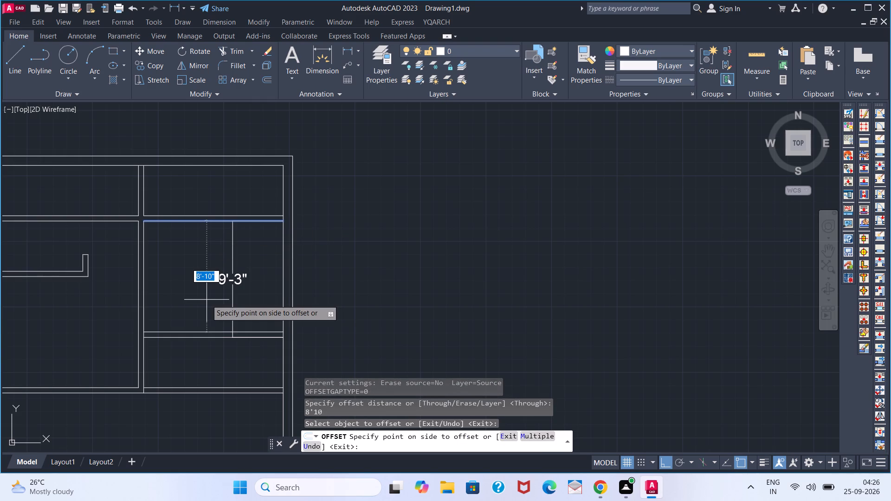
{"action": "left_click", "coordinate": [206, 302]}
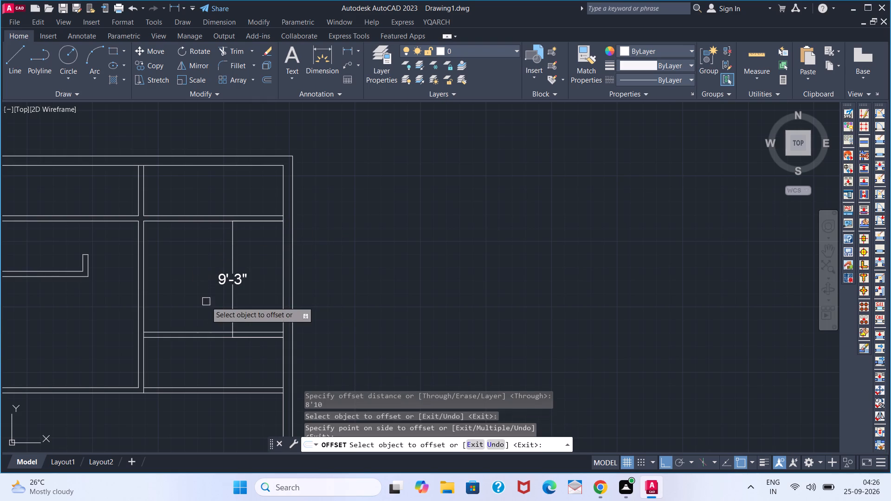
{"action": "key", "text": "grave"}
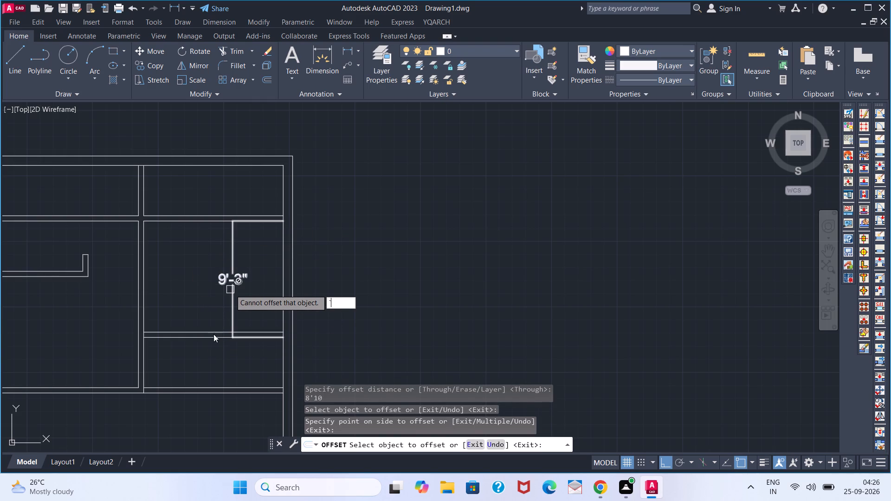
{"action": "key", "text": "grave"}
{"action": "key", "text": "grave"}
{"action": "key", "text": "grave"}
{"action": "key", "text": "Escape"}
{"action": "key", "text": "Escape"}
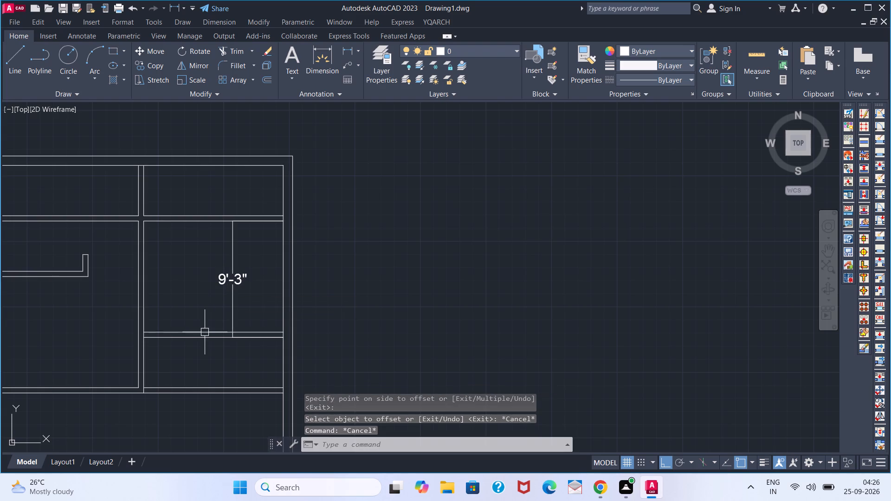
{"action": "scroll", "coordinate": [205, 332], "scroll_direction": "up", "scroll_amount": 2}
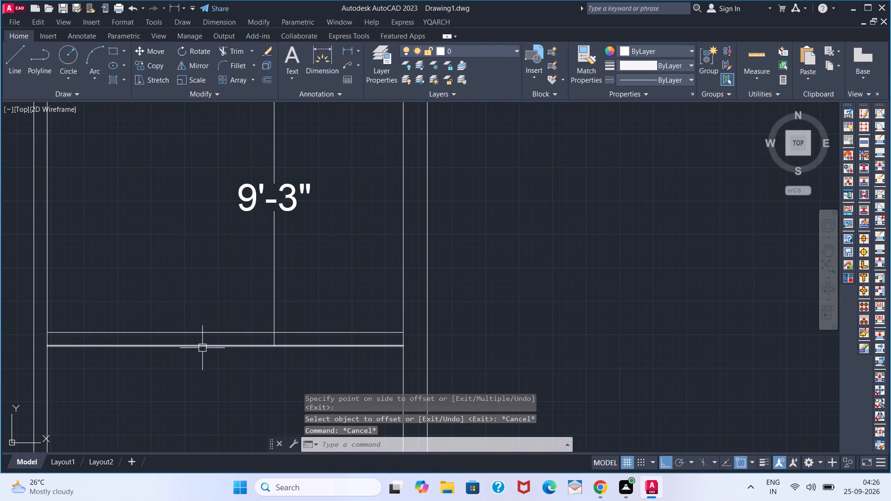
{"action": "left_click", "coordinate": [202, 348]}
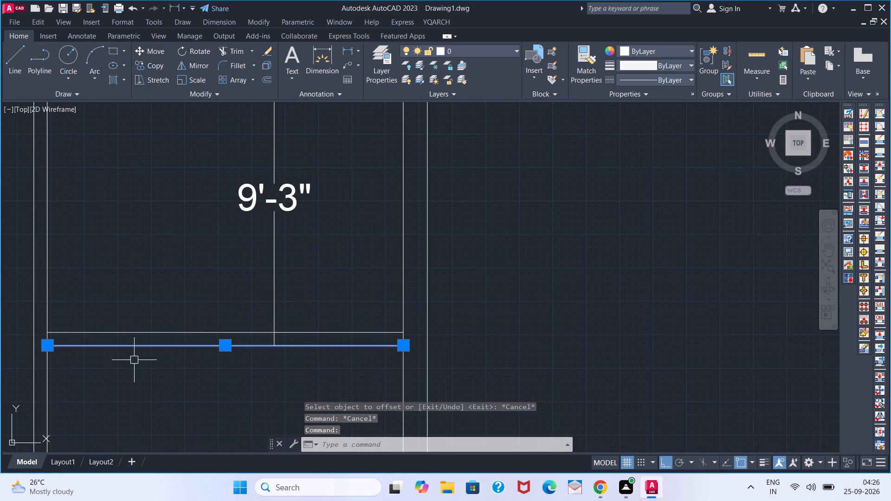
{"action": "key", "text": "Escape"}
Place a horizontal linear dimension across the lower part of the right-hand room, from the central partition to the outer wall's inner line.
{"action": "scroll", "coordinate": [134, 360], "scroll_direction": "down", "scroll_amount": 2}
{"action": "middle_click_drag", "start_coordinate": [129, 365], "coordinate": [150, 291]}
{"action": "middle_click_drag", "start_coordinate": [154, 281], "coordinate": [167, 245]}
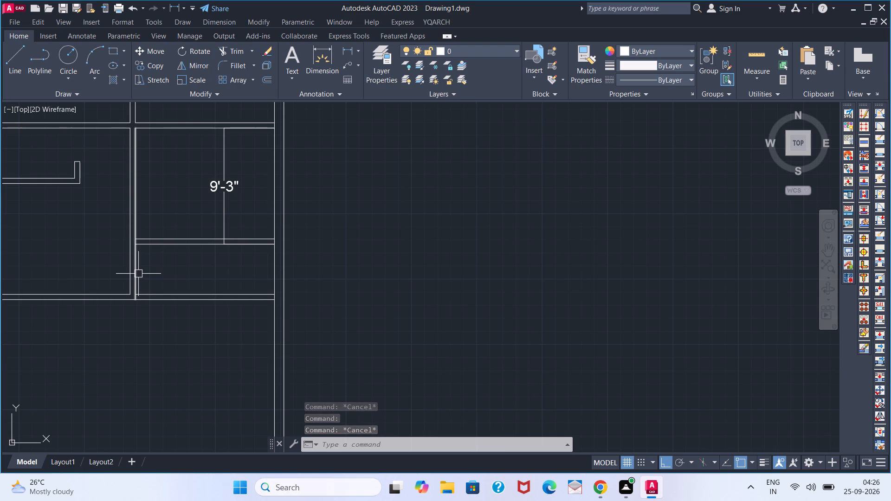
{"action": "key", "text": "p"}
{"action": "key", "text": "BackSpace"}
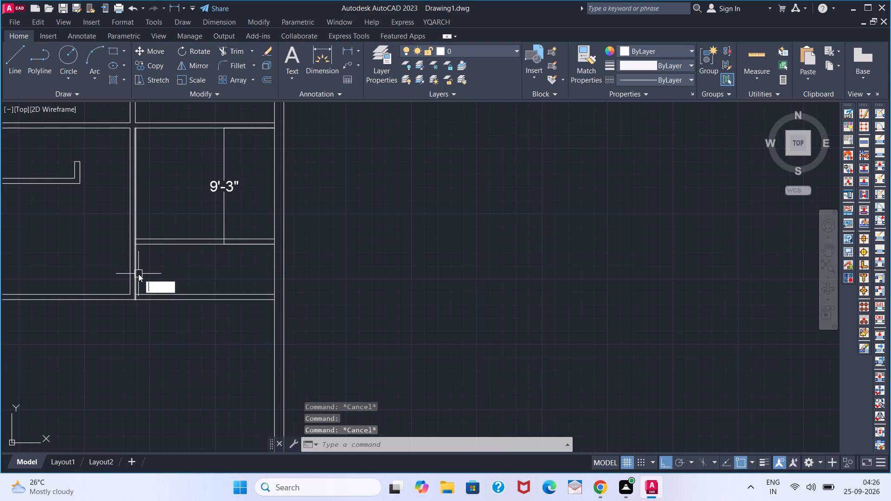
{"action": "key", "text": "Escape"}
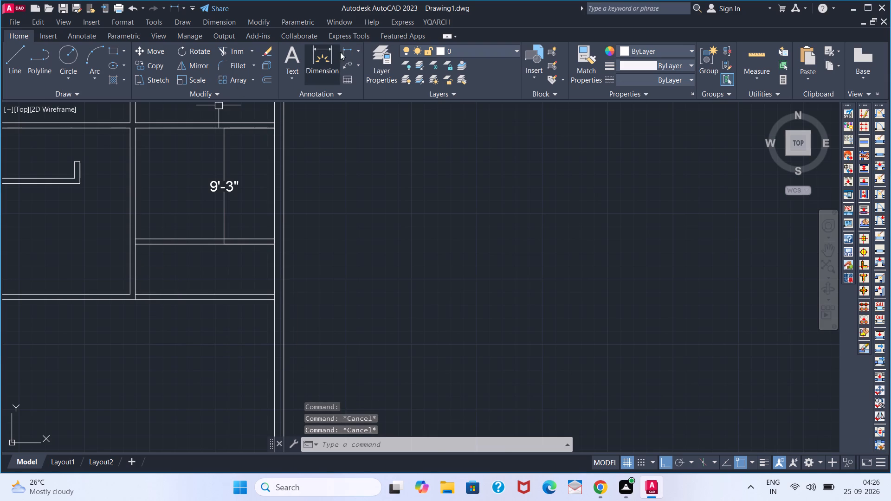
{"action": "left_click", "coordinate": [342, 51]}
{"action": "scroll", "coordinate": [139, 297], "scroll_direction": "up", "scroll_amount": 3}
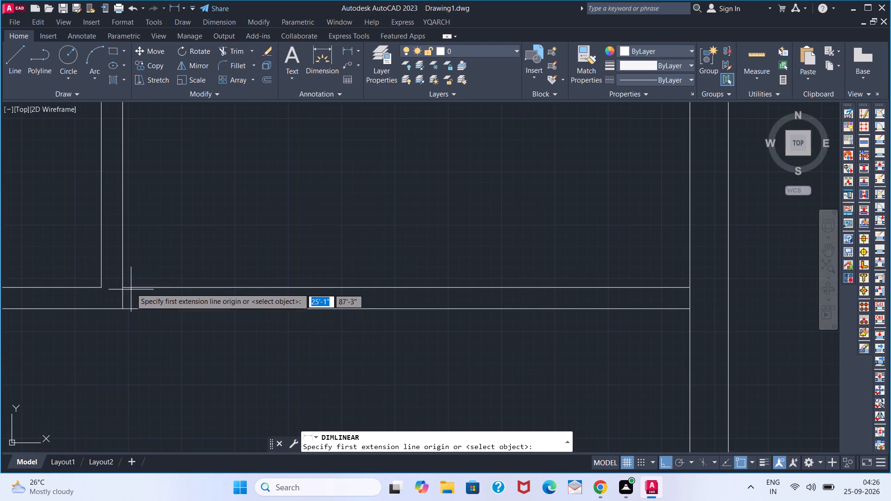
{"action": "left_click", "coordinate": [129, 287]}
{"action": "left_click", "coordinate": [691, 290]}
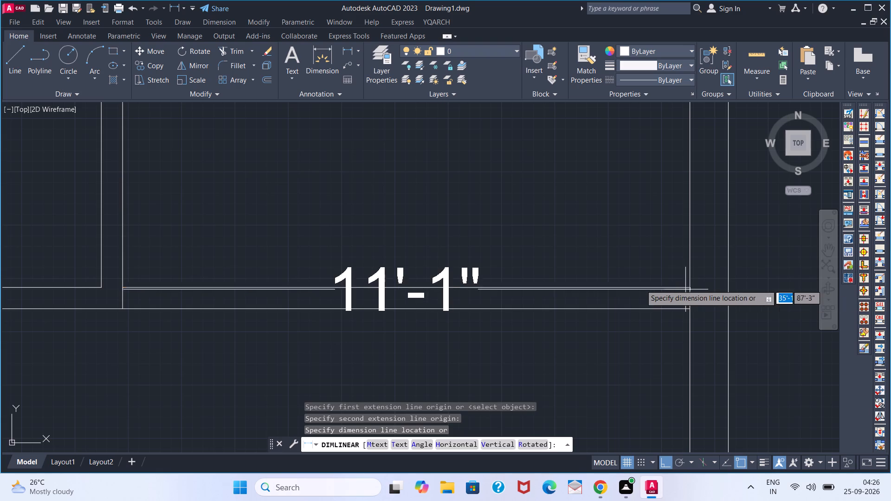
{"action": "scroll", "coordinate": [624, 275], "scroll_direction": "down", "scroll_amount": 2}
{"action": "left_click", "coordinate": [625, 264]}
Erase the vertical dimension inside the right-hand room.
{"action": "scroll", "coordinate": [410, 282], "scroll_direction": "down", "scroll_amount": 2}
{"action": "middle_click_drag", "start_coordinate": [426, 266], "coordinate": [246, 322]}
{"action": "middle_click_drag", "start_coordinate": [245, 324], "coordinate": [240, 325]}
{"action": "scroll", "coordinate": [270, 307], "scroll_direction": "up", "scroll_amount": 2}
{"action": "scroll", "coordinate": [245, 317], "scroll_direction": "down", "scroll_amount": 1}
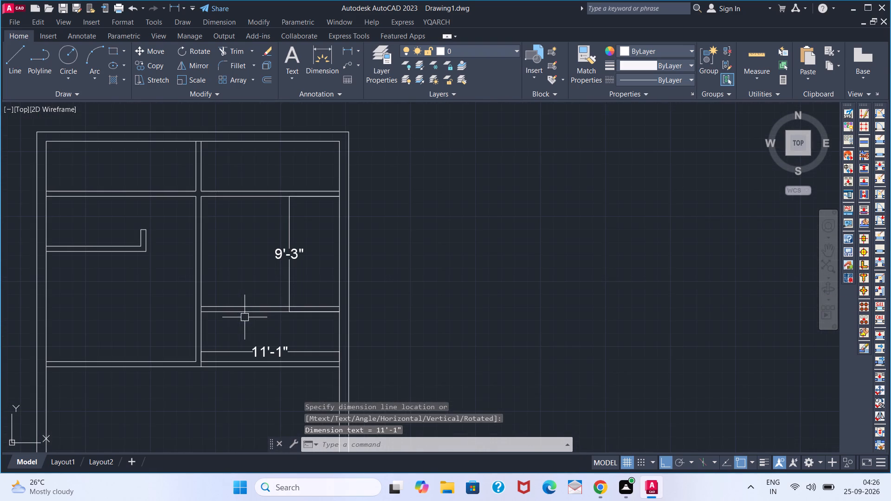
{"action": "left_click", "coordinate": [297, 262]}
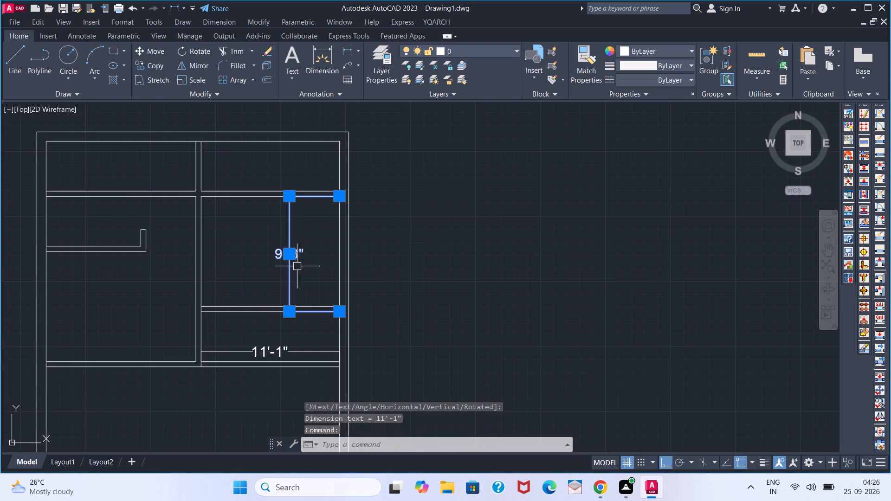
{"action": "key", "text": "Delete"}
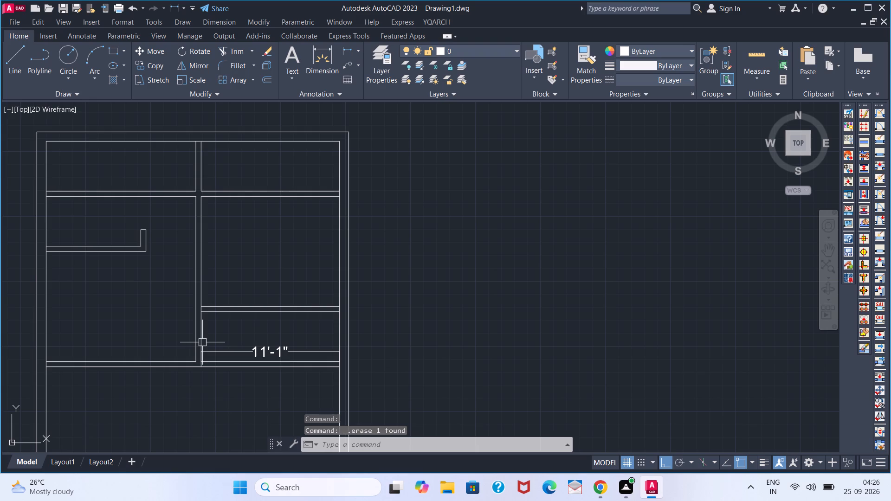
Offset the central partition's right line 4' toward the right outer wall, and offset the new line another 5" to form a partition.
{"action": "key", "text": "o"}
{"action": "key", "text": "Return"}
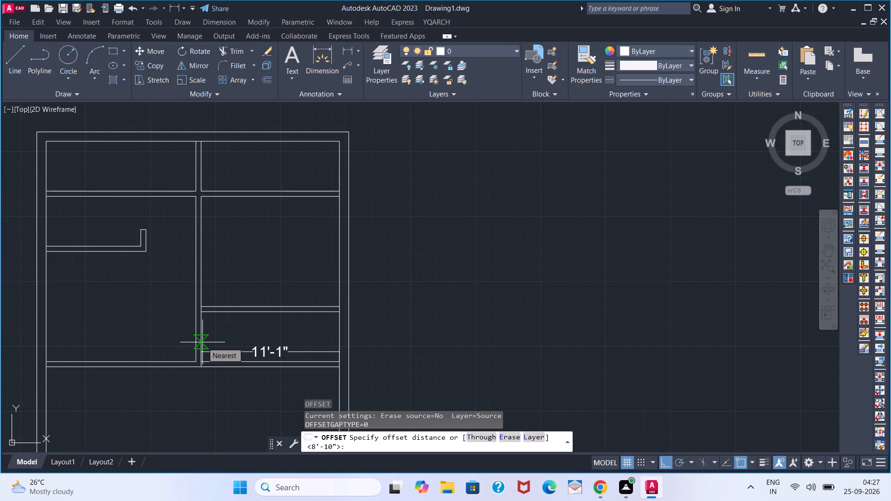
{"action": "type", "text": "4'"}
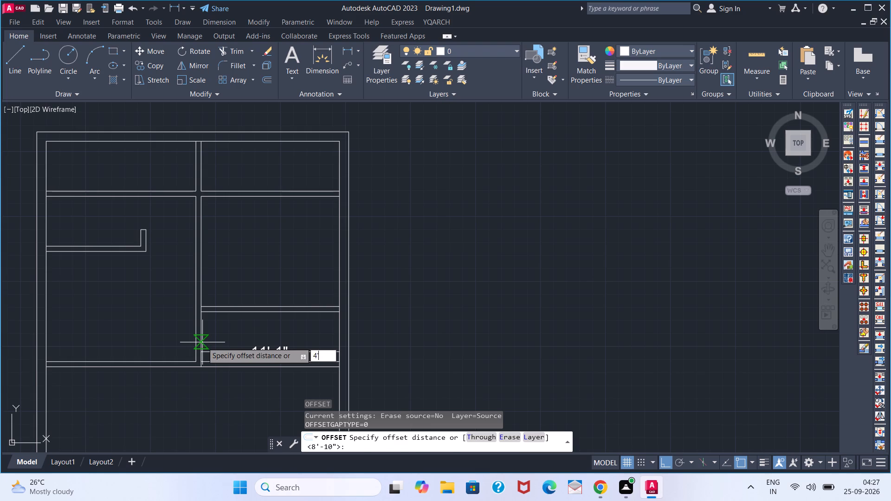
{"action": "key", "text": "Return"}
{"action": "left_click", "coordinate": [202, 341]}
{"action": "left_click", "coordinate": [478, 332]}
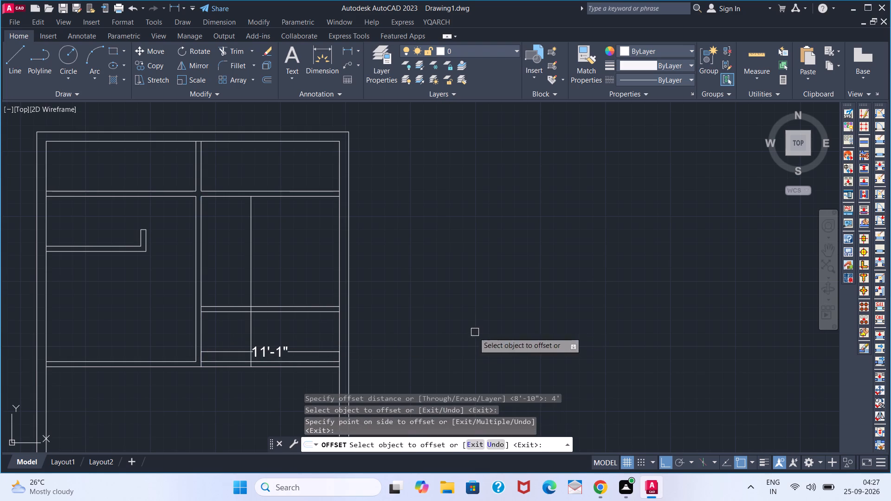
{"action": "left_click", "coordinate": [251, 331]}
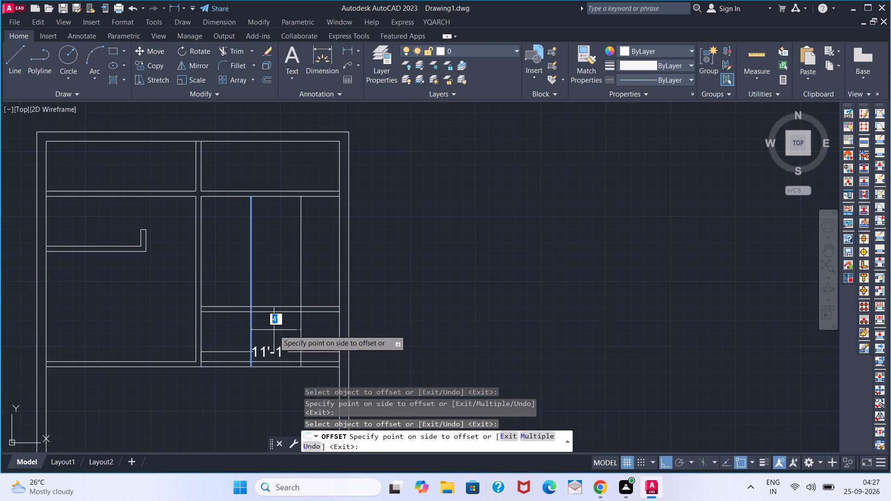
{"action": "key", "text": "5"}
{"action": "key", "text": "Return"}
{"action": "key", "text": "Escape"}
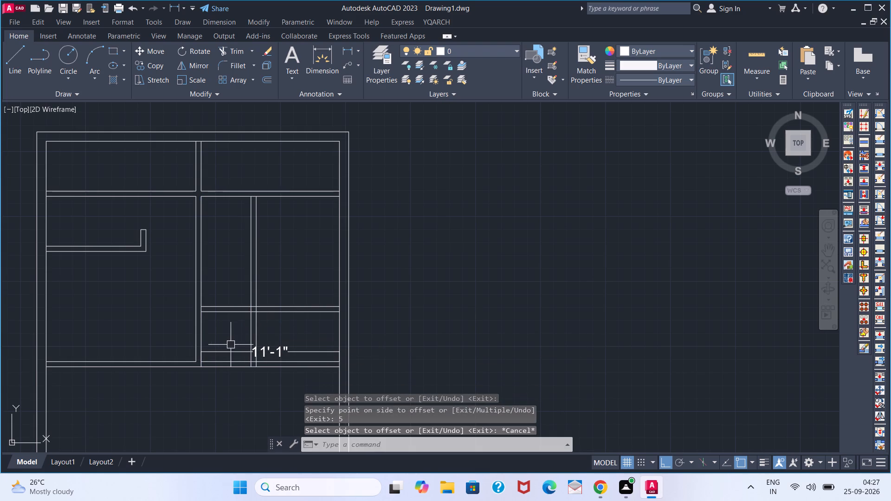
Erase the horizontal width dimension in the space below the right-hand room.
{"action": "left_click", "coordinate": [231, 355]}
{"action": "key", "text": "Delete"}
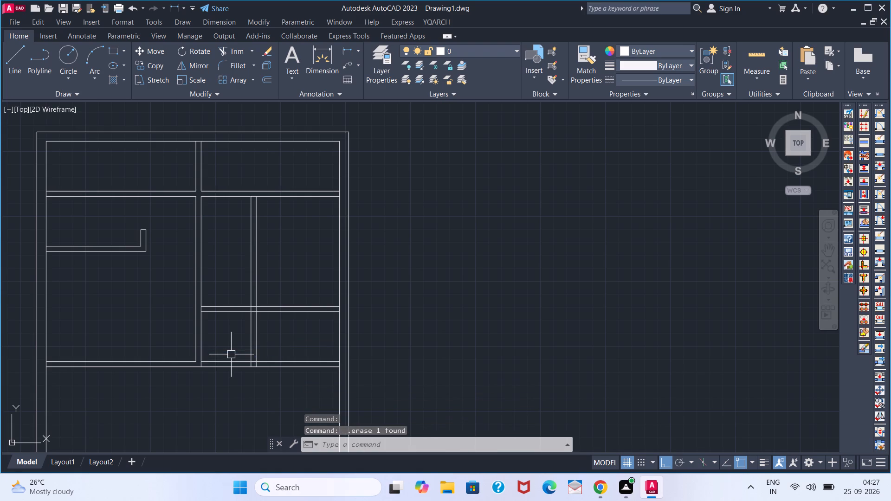
Trim both lines of the lowest right-hand partition between the central partition and the new vertical partition, leaving a 4' opening.
{"action": "type", "text": "TR"}
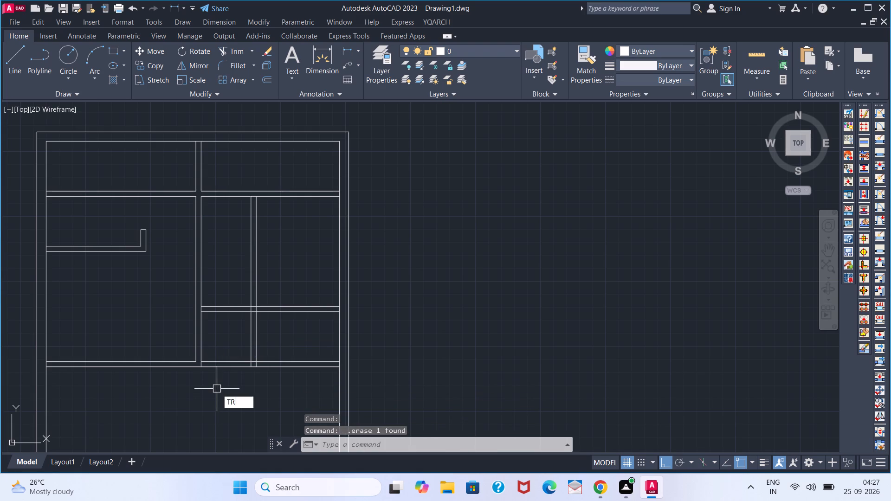
{"action": "key", "text": "space"}
{"action": "left_click", "coordinate": [220, 384]}
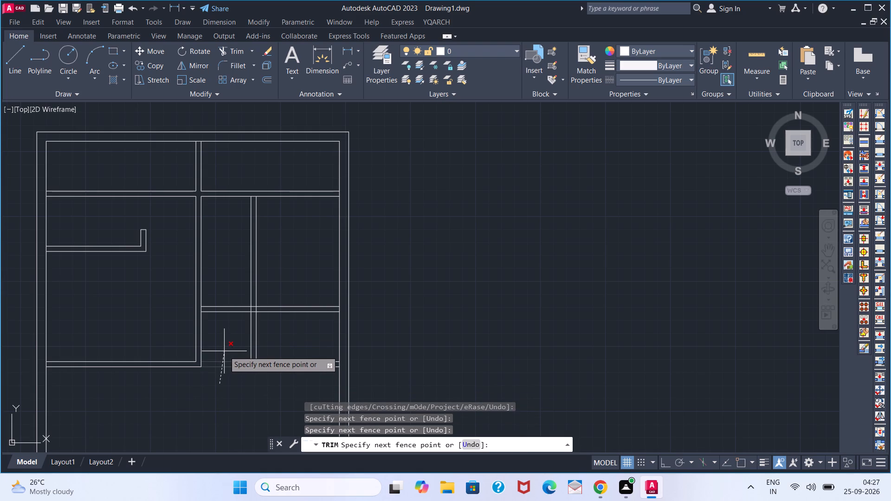
{"action": "left_click", "coordinate": [224, 351]}
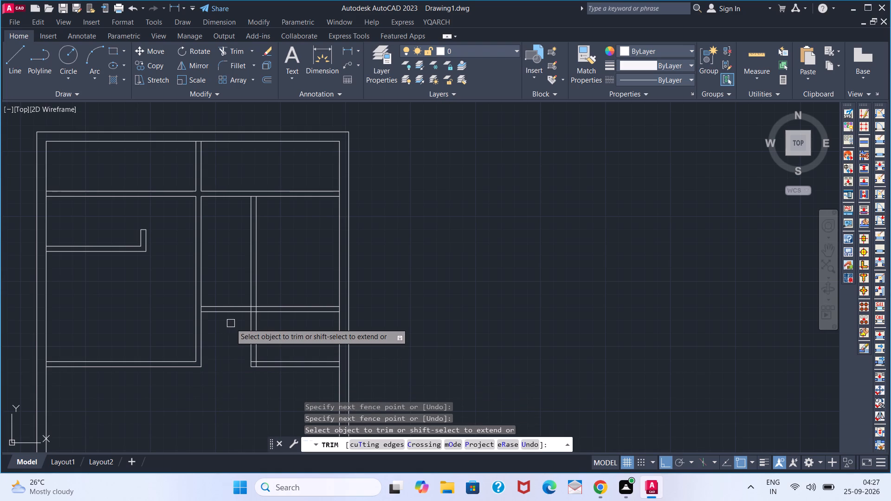
Trim the new vertical partition lines above the horizontal partition and clean up the T-junction where the two meet.
{"action": "left_click_drag", "start_coordinate": [244, 288], "coordinate": [248, 287]}
{"action": "left_click", "coordinate": [296, 278]}
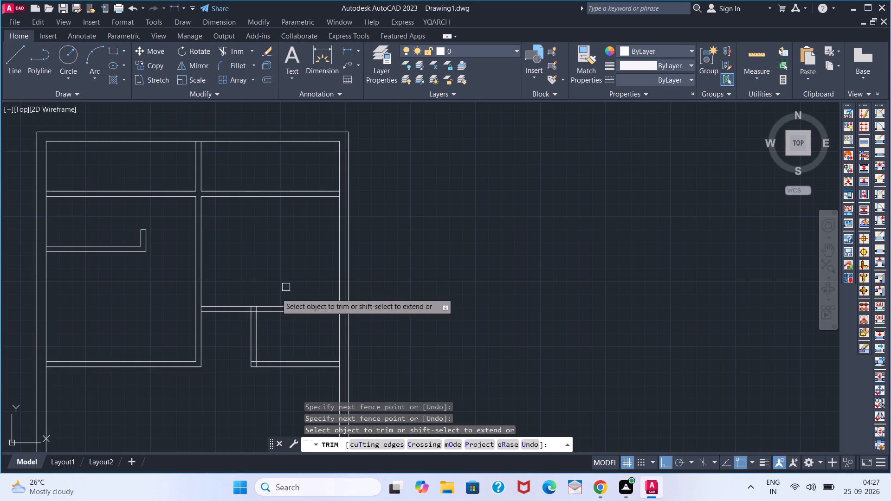
{"action": "scroll", "coordinate": [240, 314], "scroll_direction": "up", "scroll_amount": 4}
{"action": "left_click", "coordinate": [299, 289]}
{"action": "left_click", "coordinate": [331, 289]}
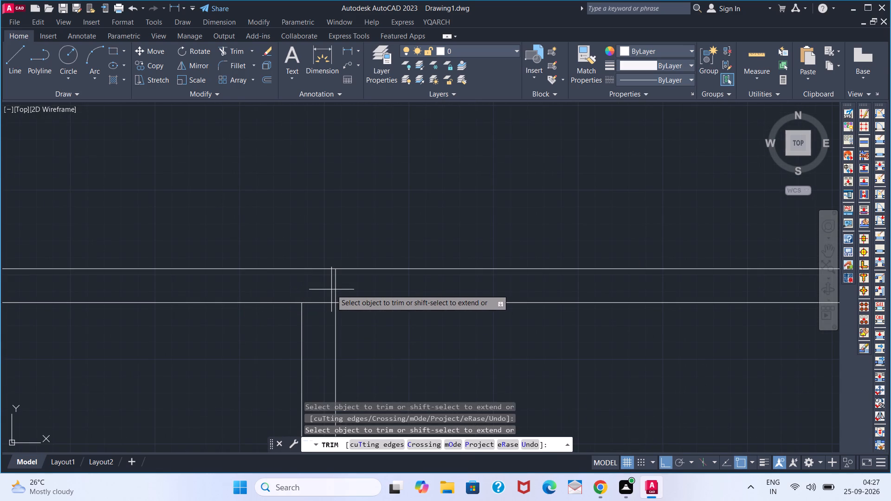
{"action": "left_click", "coordinate": [338, 290]}
{"action": "left_click", "coordinate": [321, 303]}
{"action": "scroll", "coordinate": [287, 321], "scroll_direction": "down", "scroll_amount": 4}
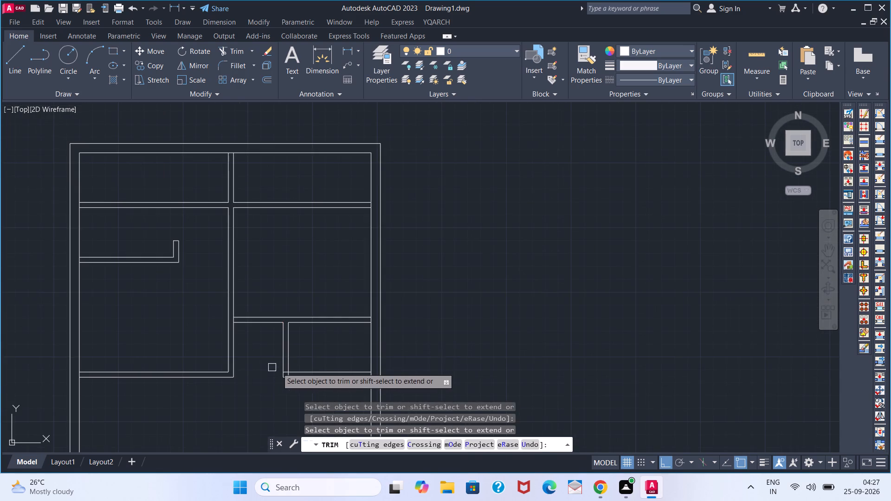
Trim the small room's lower-left corner overlaps and the right outer wall's inner line where the room's upper and lower partitions meet it.
{"action": "scroll", "coordinate": [289, 371], "scroll_direction": "up", "scroll_amount": 4}
{"action": "left_click", "coordinate": [275, 379]}
{"action": "left_click", "coordinate": [282, 388]}
{"action": "scroll", "coordinate": [411, 389], "scroll_direction": "down", "scroll_amount": 3}
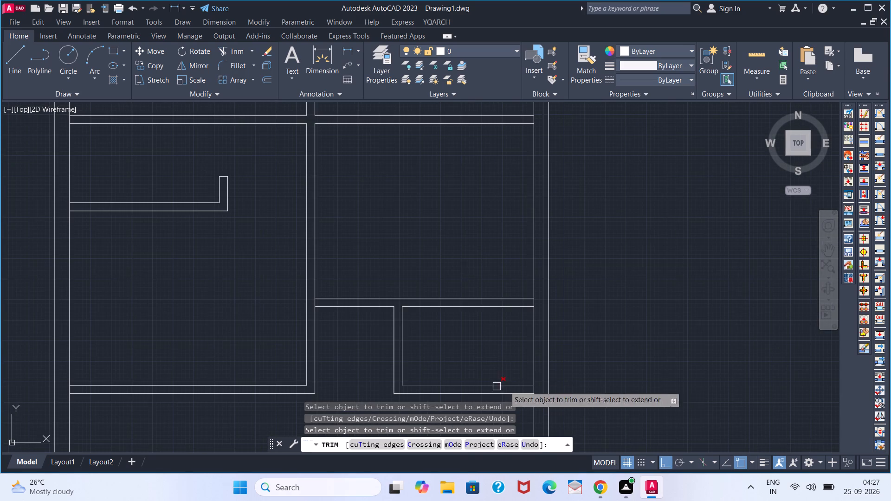
{"action": "scroll", "coordinate": [526, 386], "scroll_direction": "up", "scroll_amount": 3}
{"action": "left_click", "coordinate": [553, 397]}
{"action": "scroll", "coordinate": [552, 321], "scroll_direction": "down", "scroll_amount": 3}
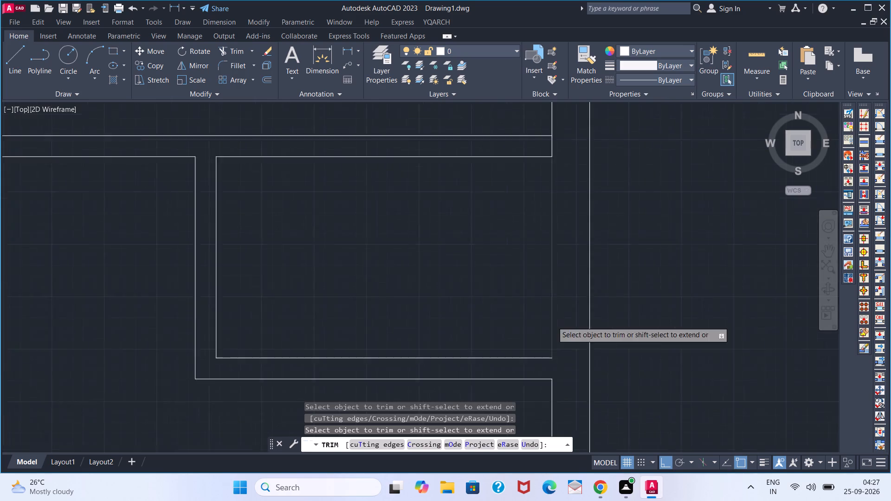
{"action": "scroll", "coordinate": [555, 234], "scroll_direction": "up", "scroll_amount": 4}
{"action": "left_click", "coordinate": [528, 308]}
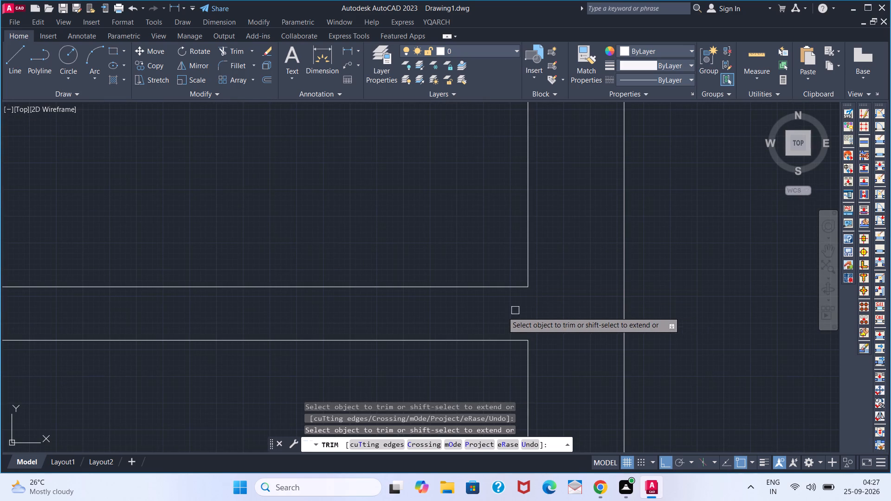
{"action": "scroll", "coordinate": [501, 312], "scroll_direction": "down", "scroll_amount": 4}
{"action": "scroll", "coordinate": [270, 342], "scroll_direction": "down", "scroll_amount": 3}
{"action": "key", "text": "space"}
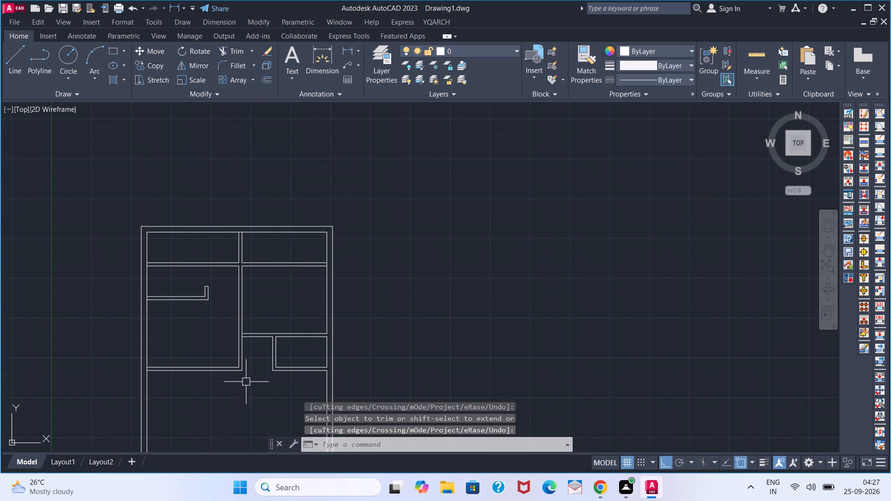
Examine the partition layout of the whole floor plan, from the top rooms down to the bottom wall.
{"action": "middle_click_drag", "start_coordinate": [268, 372], "coordinate": [288, 286]}
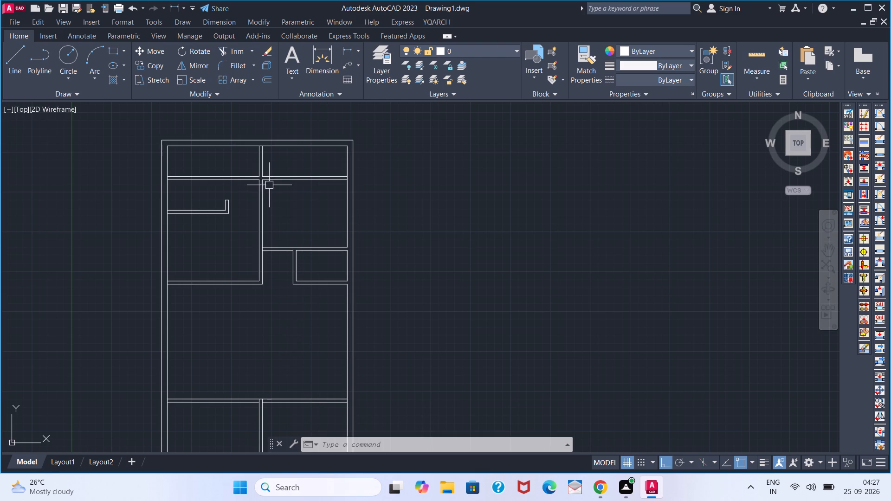
{"action": "scroll", "coordinate": [282, 179], "scroll_direction": "up", "scroll_amount": 1}
{"action": "scroll", "coordinate": [218, 169], "scroll_direction": "down", "scroll_amount": 1}
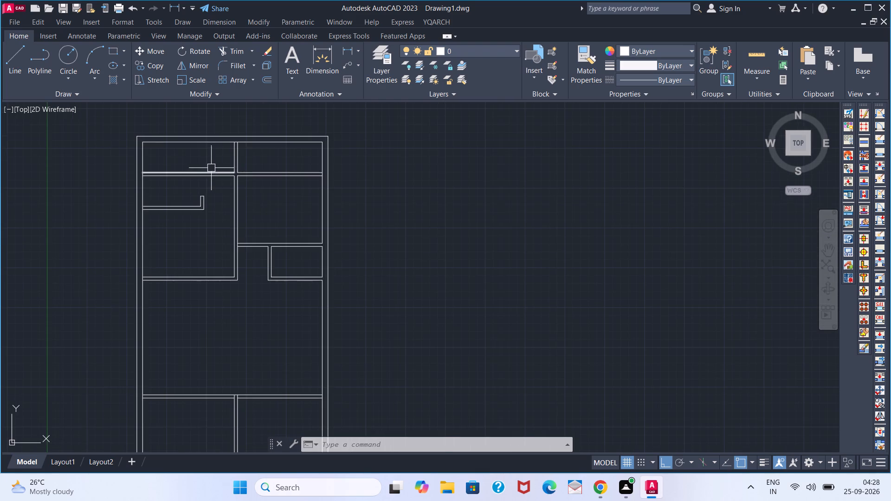
{"action": "middle_click_drag", "start_coordinate": [210, 167], "coordinate": [255, 170]}
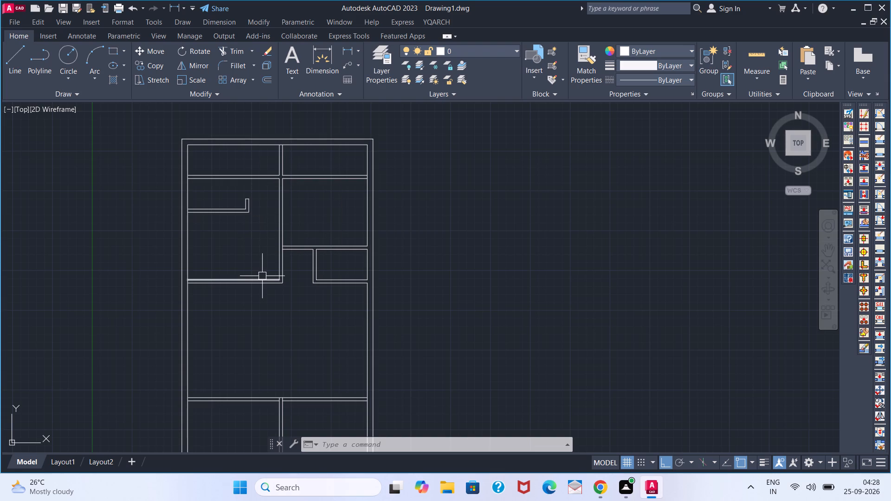
{"action": "scroll", "coordinate": [262, 276], "scroll_direction": "up", "scroll_amount": 1}
{"action": "scroll", "coordinate": [258, 276], "scroll_direction": "down", "scroll_amount": 1}
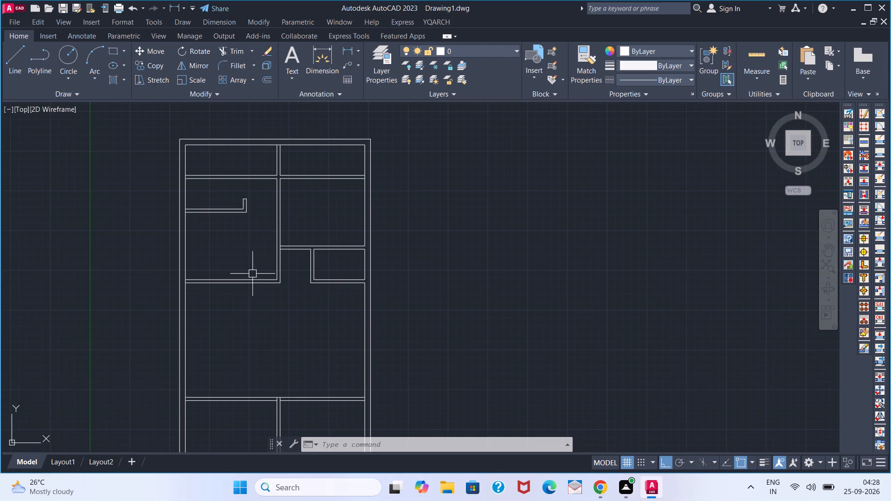
{"action": "middle_click_drag", "start_coordinate": [265, 306], "coordinate": [313, 268]}
{"action": "middle_click_drag", "start_coordinate": [299, 299], "coordinate": [296, 286]}
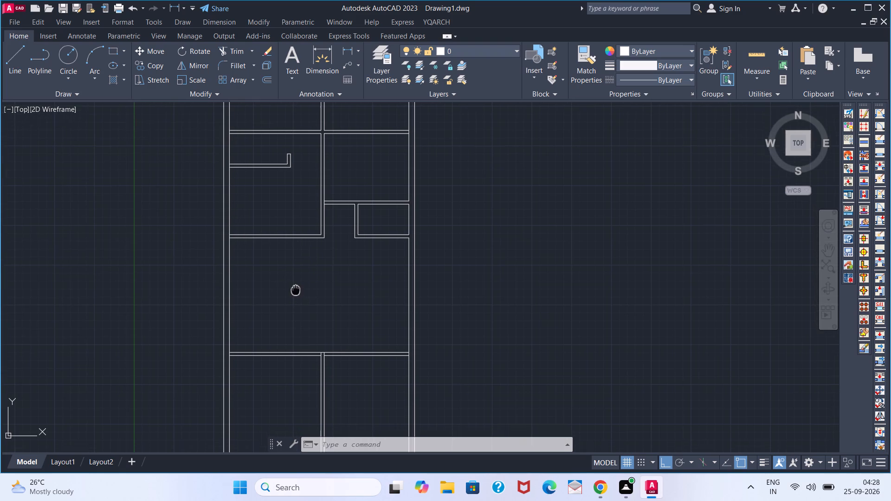
{"action": "middle_click", "coordinate": [296, 271]}
{"action": "scroll", "coordinate": [307, 318], "scroll_direction": "down", "scroll_amount": 1}
{"action": "middle_click_drag", "start_coordinate": [331, 352], "coordinate": [328, 340]}
{"action": "middle_click_drag", "start_coordinate": [327, 337], "coordinate": [316, 306]}
{"action": "middle_click_drag", "start_coordinate": [313, 298], "coordinate": [305, 278]}
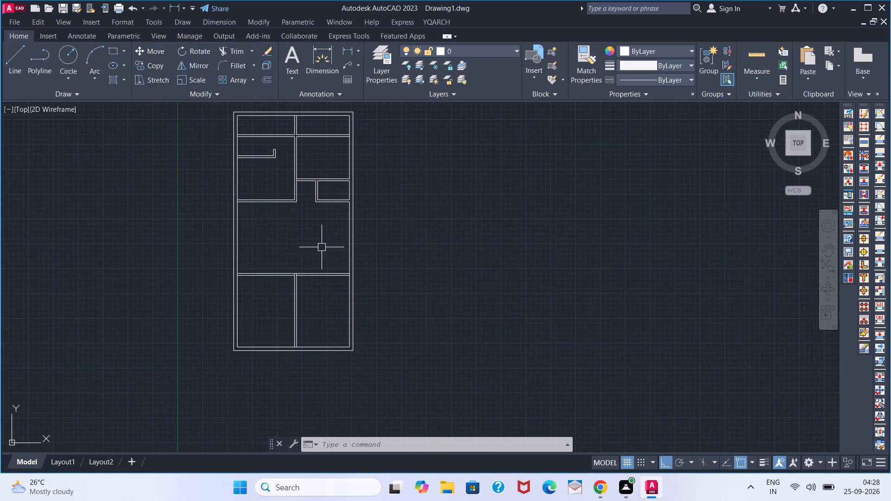
Place a vertical linear dimension in the bottom-right room, from its upper partition to the bottom wall's inner line.
{"action": "left_click", "coordinate": [349, 46]}
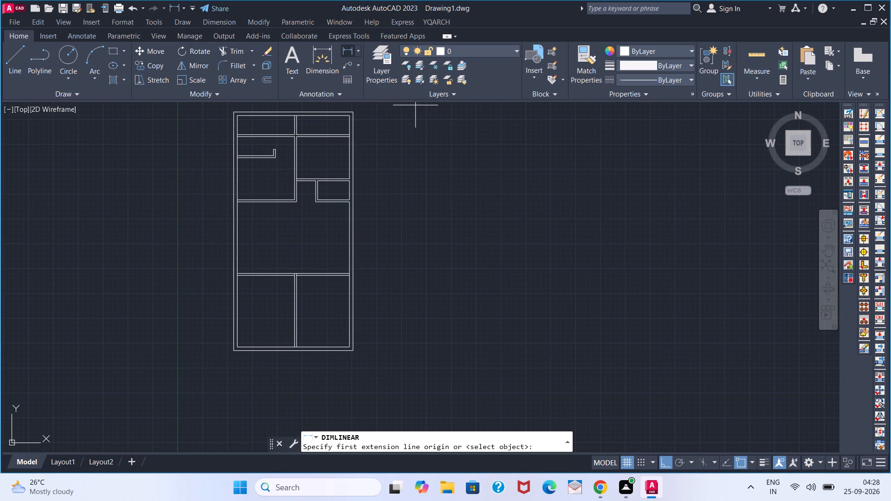
{"action": "scroll", "coordinate": [316, 276], "scroll_direction": "up", "scroll_amount": 2}
{"action": "left_click", "coordinate": [395, 278]}
{"action": "middle_click_drag", "start_coordinate": [369, 358], "coordinate": [309, 203]}
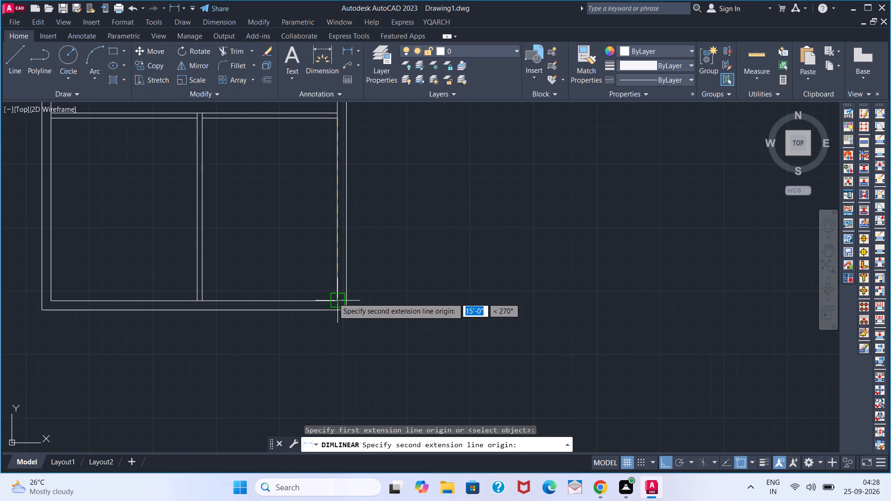
{"action": "left_click", "coordinate": [333, 298]}
{"action": "left_click", "coordinate": [300, 290]}
{"action": "scroll", "coordinate": [275, 259], "scroll_direction": "down", "scroll_amount": 1}
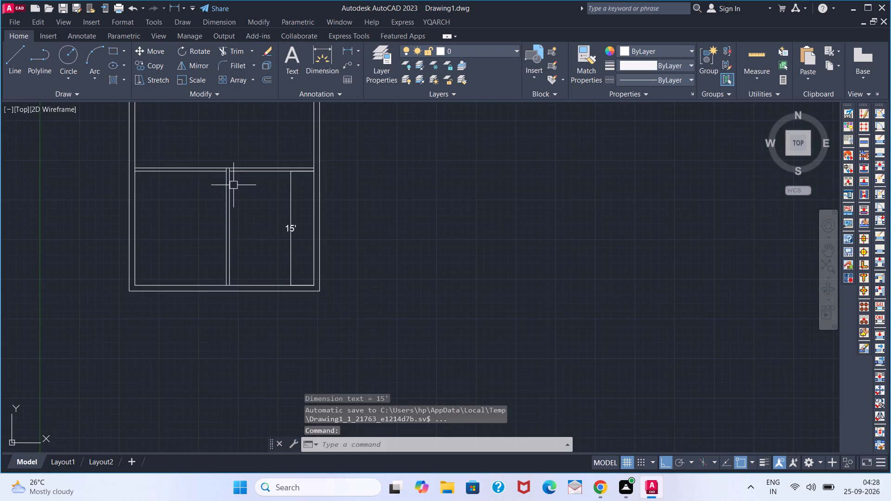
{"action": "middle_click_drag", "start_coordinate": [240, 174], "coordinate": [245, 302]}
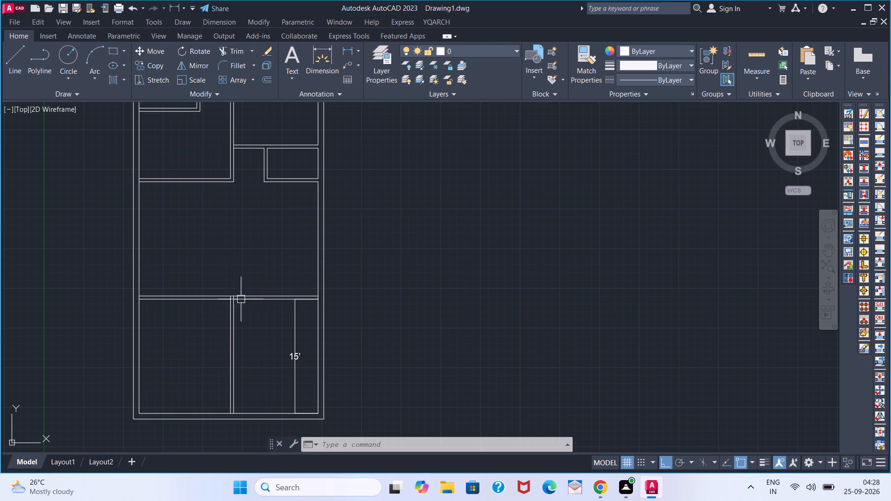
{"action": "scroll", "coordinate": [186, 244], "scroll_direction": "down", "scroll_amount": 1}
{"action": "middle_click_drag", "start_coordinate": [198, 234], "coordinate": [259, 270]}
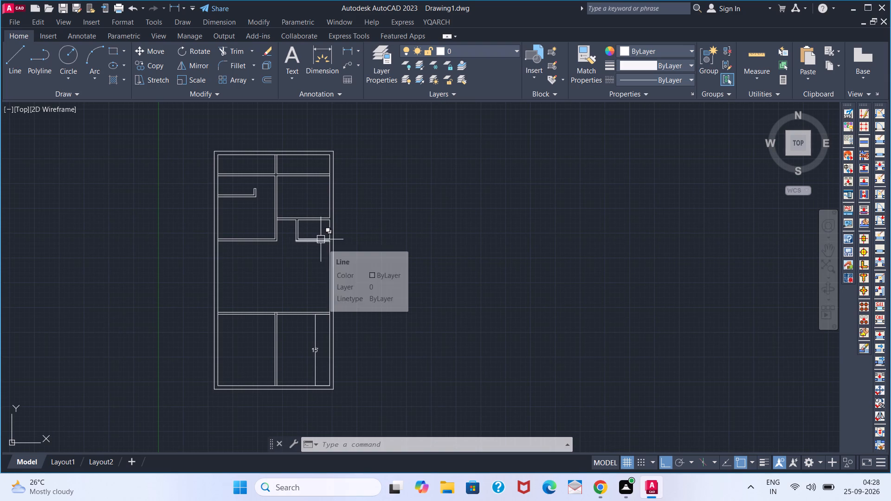
Offset the left outer wall's inner line 7' inward, across the large middle room.
{"action": "scroll", "coordinate": [319, 239], "scroll_direction": "up", "scroll_amount": 1}
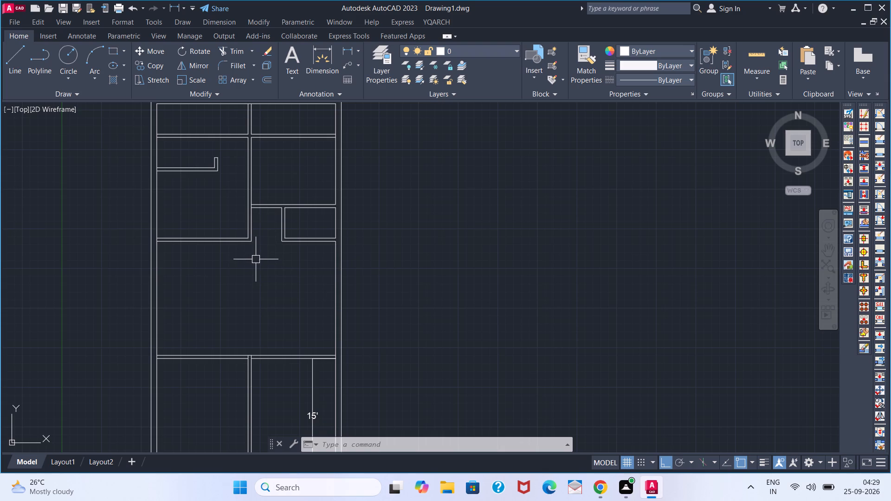
{"action": "scroll", "coordinate": [266, 277], "scroll_direction": "down", "scroll_amount": 1}
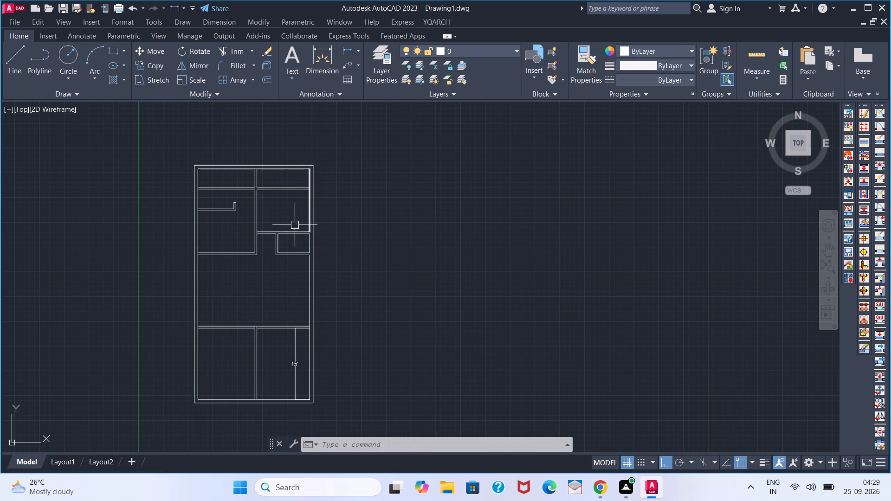
{"action": "scroll", "coordinate": [264, 280], "scroll_direction": "up", "scroll_amount": 1}
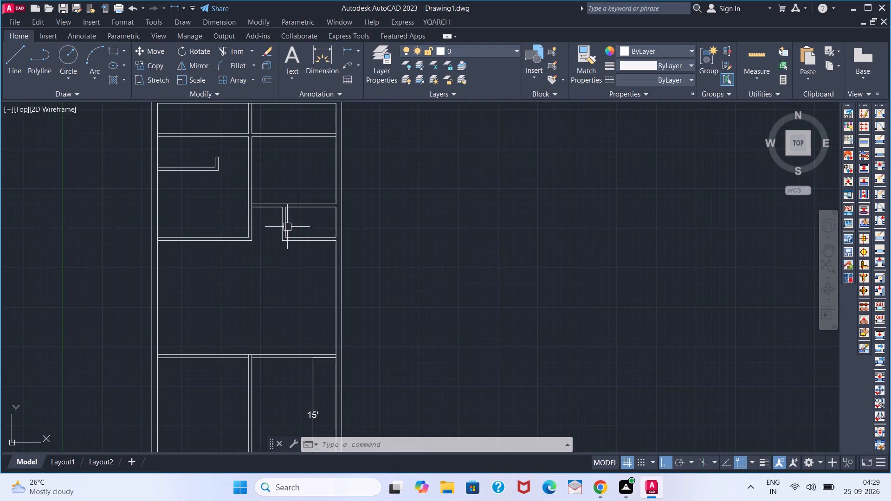
{"action": "scroll", "coordinate": [273, 253], "scroll_direction": "down", "scroll_amount": 1}
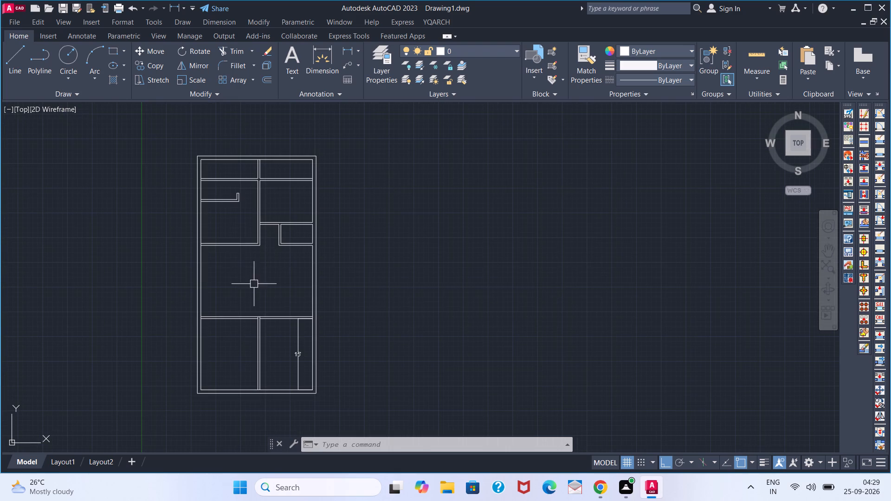
{"action": "scroll", "coordinate": [278, 322], "scroll_direction": "up", "scroll_amount": 1}
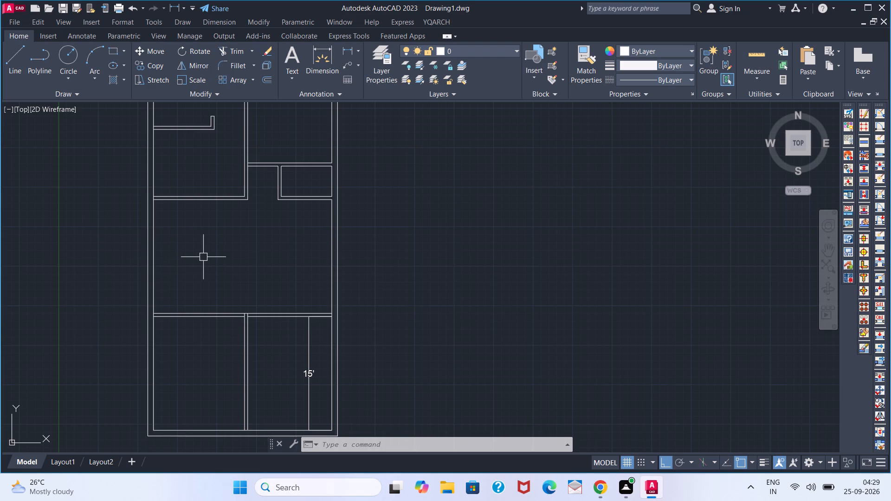
{"action": "key", "text": "o"}
{"action": "key", "text": "Return"}
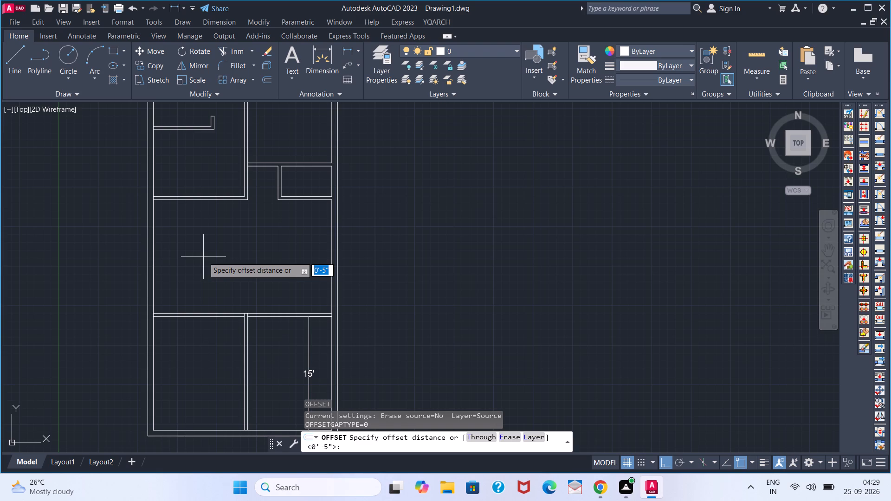
{"action": "type", "text": "7'"}
{"action": "key", "text": "Return"}
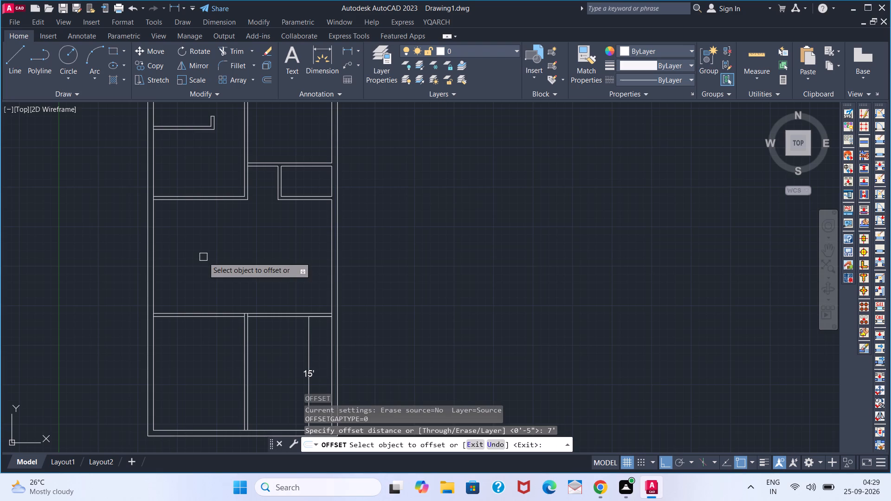
{"action": "left_click", "coordinate": [156, 251]}
{"action": "left_click", "coordinate": [278, 248]}
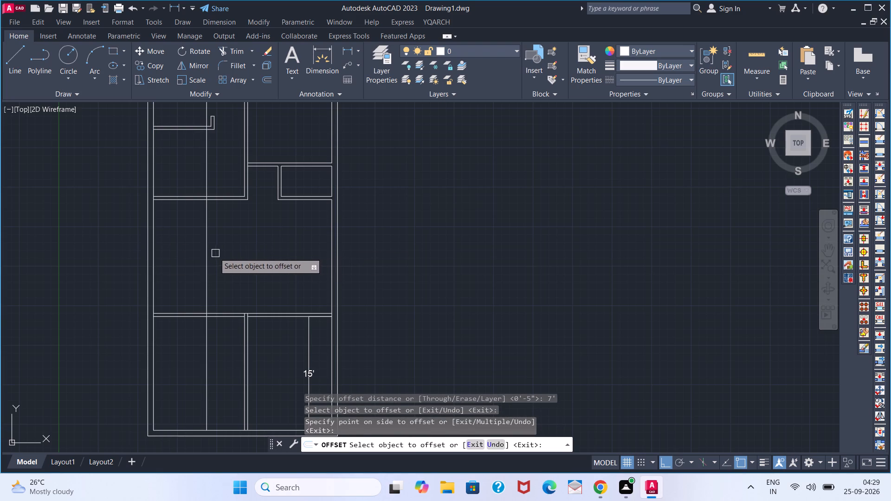
Select the new vertical line crossing the middle room as the source of another offset.
{"action": "left_click", "coordinate": [206, 253]}
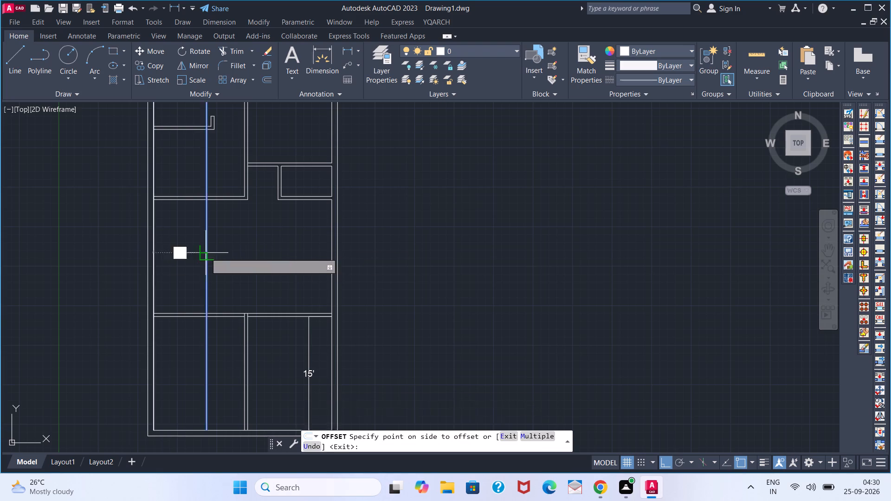
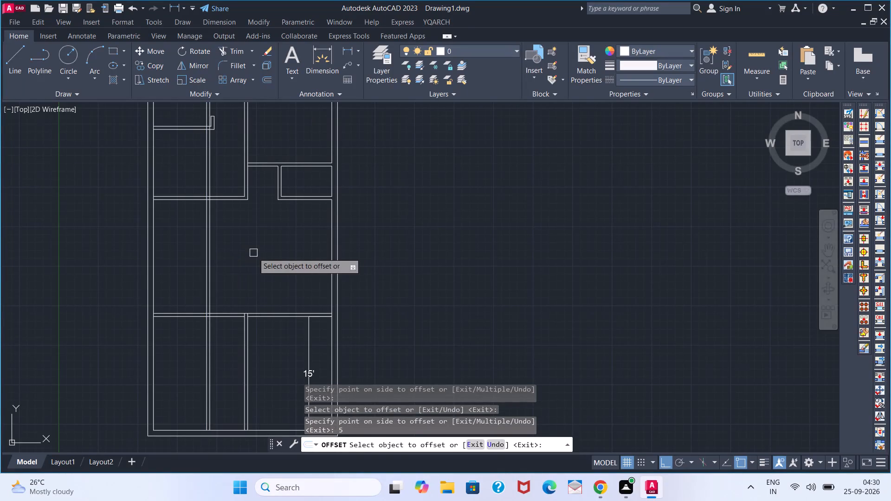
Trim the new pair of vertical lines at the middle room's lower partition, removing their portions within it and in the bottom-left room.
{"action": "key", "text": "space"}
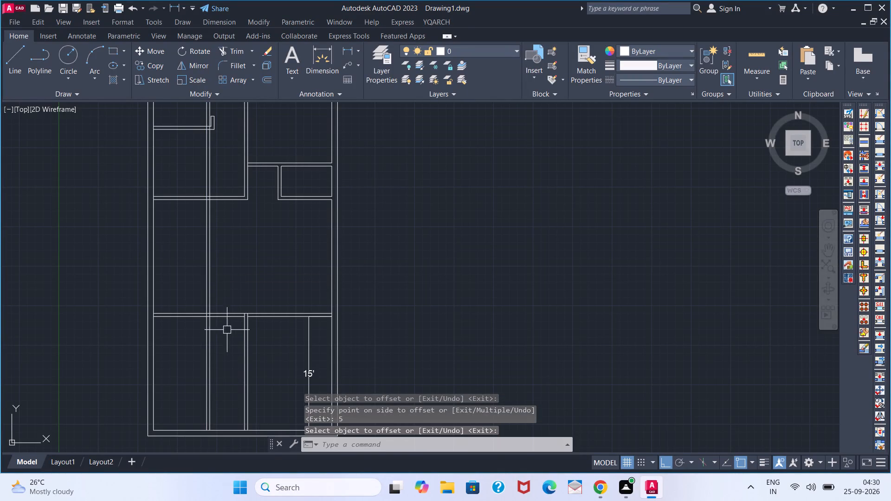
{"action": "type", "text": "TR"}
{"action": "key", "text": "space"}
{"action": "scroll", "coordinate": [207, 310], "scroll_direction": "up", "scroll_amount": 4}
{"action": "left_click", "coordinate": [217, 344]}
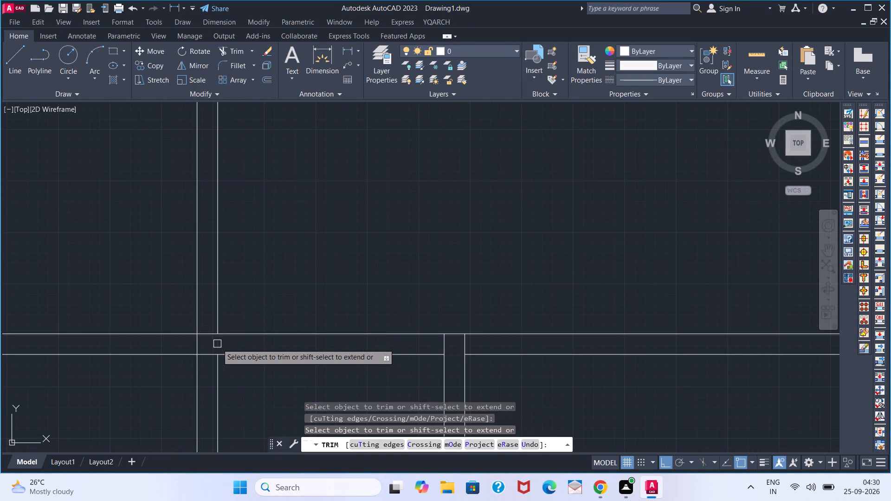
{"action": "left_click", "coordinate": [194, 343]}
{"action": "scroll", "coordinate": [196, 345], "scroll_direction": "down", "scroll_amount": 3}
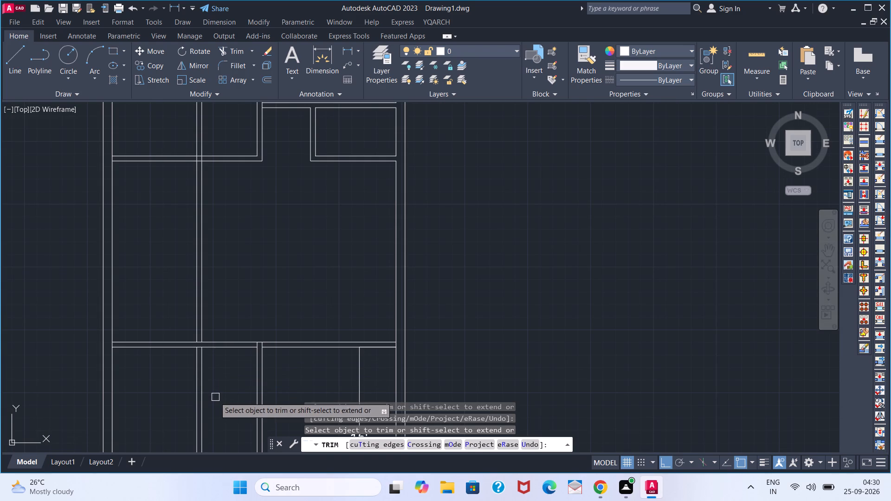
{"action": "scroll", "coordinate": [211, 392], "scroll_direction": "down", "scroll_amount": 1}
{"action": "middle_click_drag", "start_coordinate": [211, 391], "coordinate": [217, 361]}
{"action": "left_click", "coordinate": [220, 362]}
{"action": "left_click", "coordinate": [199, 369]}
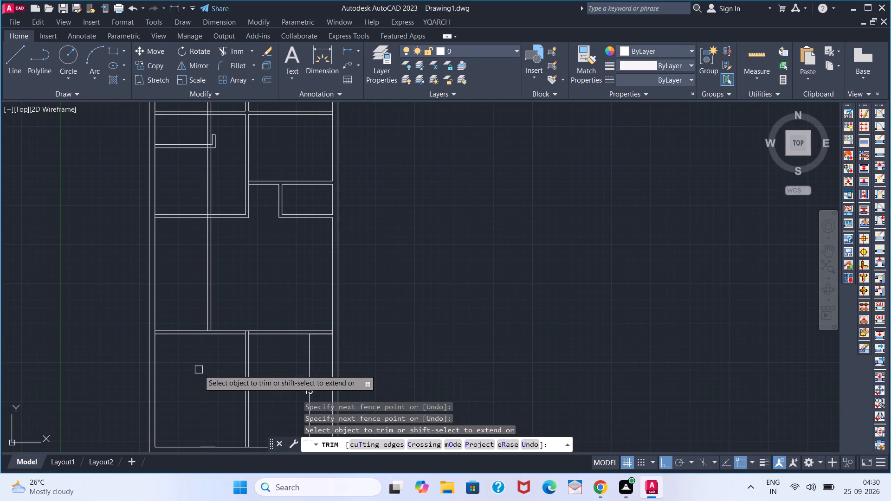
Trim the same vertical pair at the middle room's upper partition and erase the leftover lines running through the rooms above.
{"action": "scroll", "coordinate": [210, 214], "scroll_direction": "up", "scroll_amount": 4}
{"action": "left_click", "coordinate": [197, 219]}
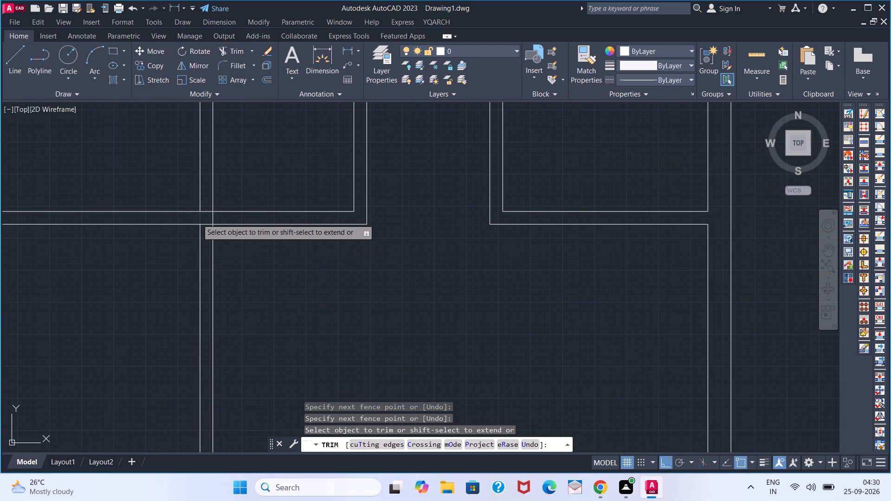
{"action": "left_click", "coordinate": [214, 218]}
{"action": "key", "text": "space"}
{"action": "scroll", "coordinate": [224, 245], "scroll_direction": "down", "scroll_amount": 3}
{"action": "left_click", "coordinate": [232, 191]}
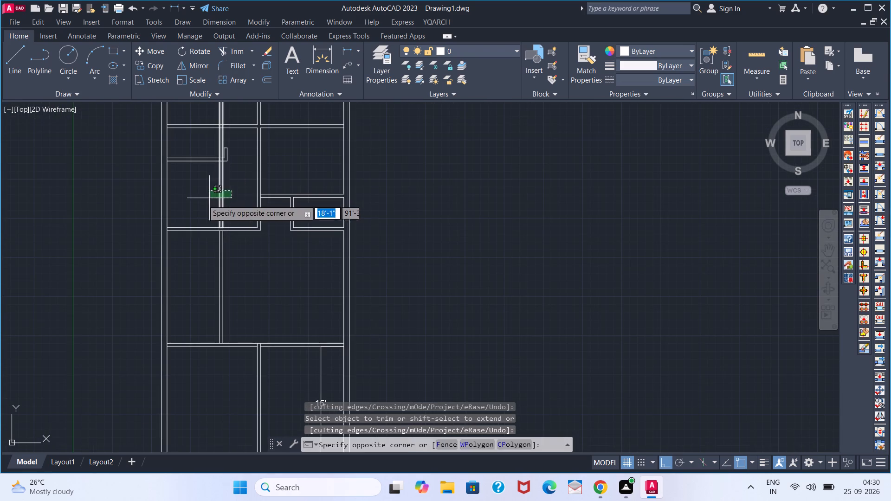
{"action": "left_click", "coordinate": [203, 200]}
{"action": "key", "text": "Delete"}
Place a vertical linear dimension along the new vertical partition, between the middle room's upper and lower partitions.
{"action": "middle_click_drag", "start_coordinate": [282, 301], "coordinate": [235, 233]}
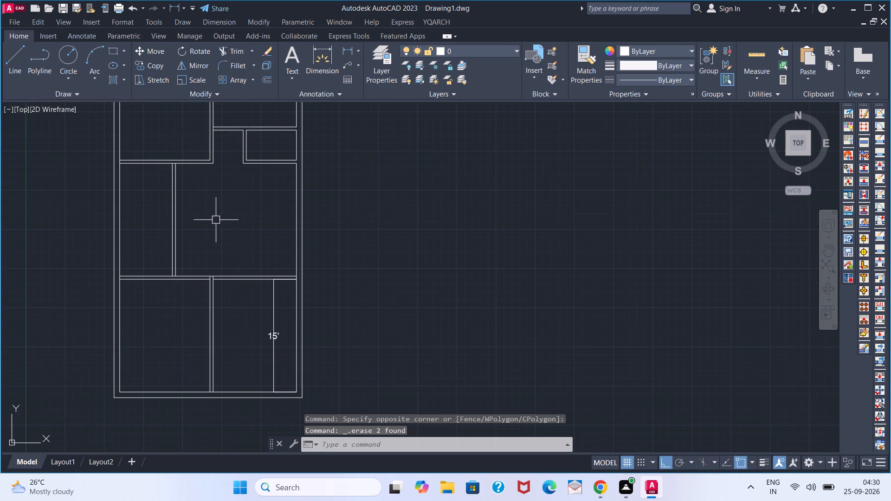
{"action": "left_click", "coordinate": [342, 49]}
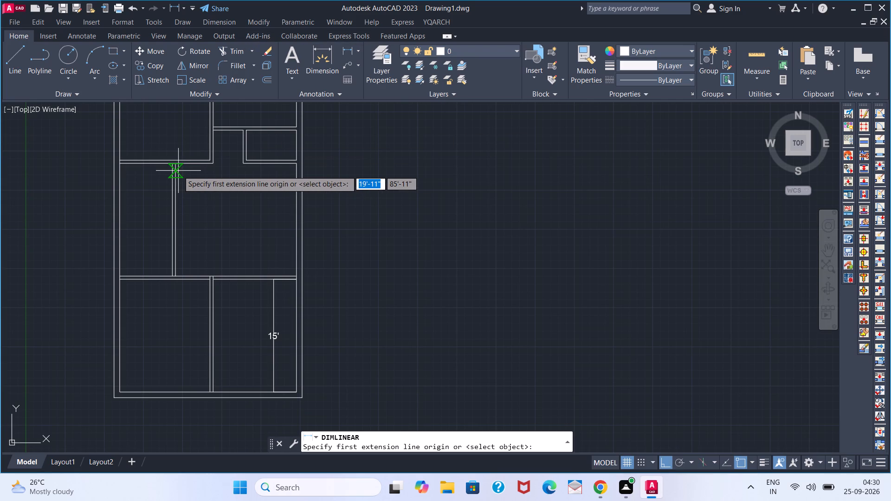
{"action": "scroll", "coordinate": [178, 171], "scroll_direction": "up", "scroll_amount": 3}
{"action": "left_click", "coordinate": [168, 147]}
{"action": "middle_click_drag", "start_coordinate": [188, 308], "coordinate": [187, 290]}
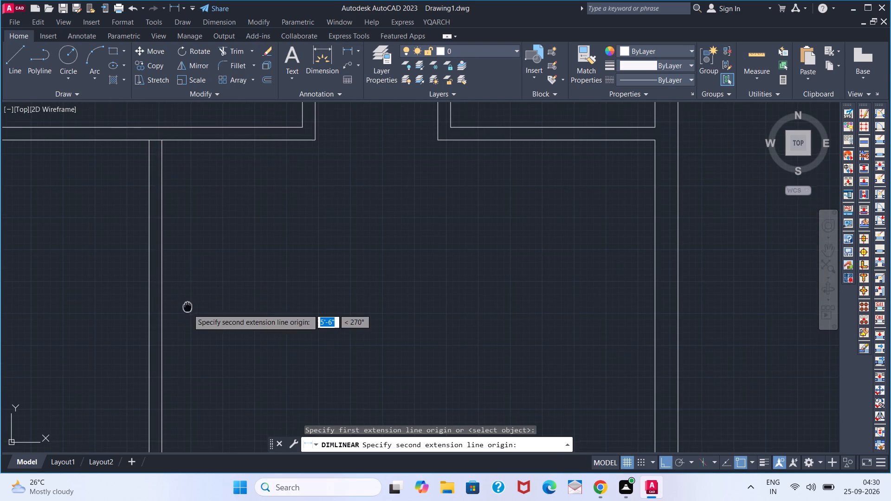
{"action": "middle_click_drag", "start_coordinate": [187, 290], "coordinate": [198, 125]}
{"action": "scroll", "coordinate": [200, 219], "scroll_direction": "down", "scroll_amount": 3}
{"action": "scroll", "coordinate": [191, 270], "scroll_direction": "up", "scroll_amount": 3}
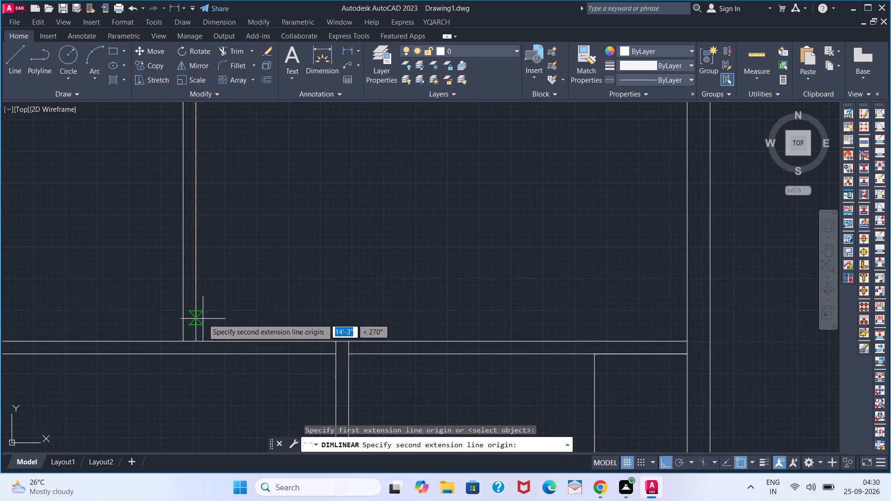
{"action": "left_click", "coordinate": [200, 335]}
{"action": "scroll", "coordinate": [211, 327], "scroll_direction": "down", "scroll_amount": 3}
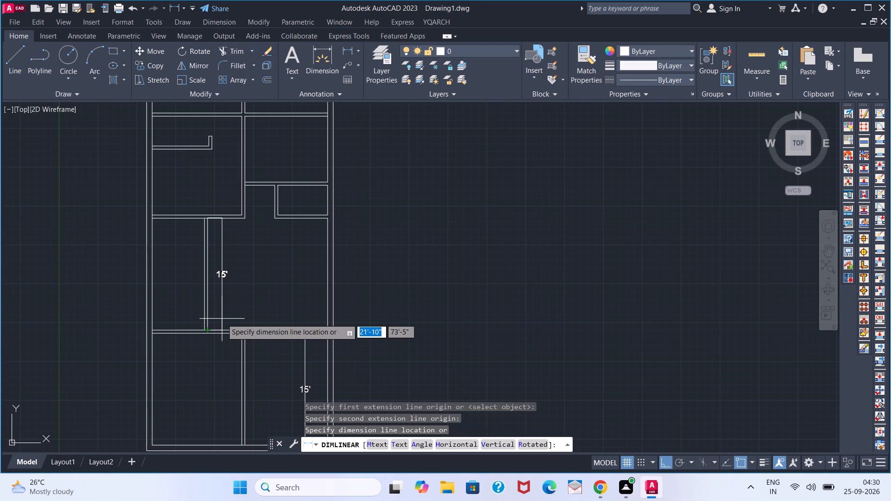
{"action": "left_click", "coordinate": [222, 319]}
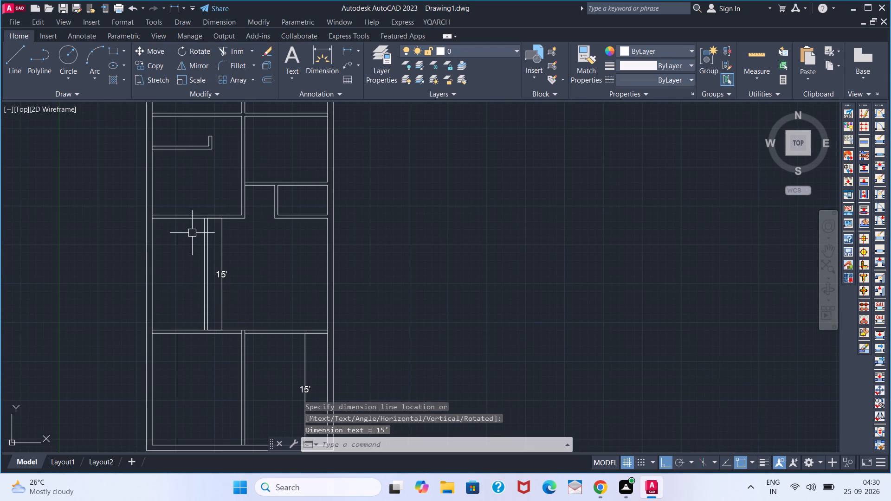
Erase the middle room's vertical partition lines together with their dimension.
{"action": "scroll", "coordinate": [191, 232], "scroll_direction": "up", "scroll_amount": 1}
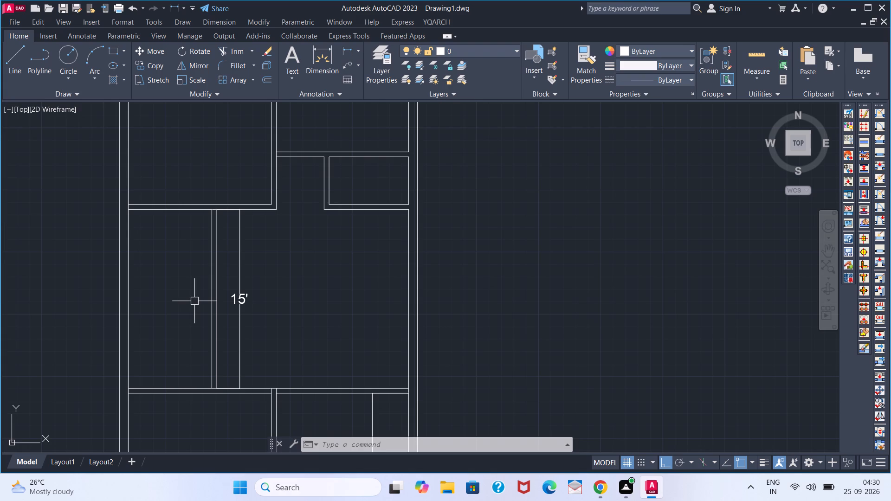
{"action": "scroll", "coordinate": [194, 302], "scroll_direction": "down", "scroll_amount": 1}
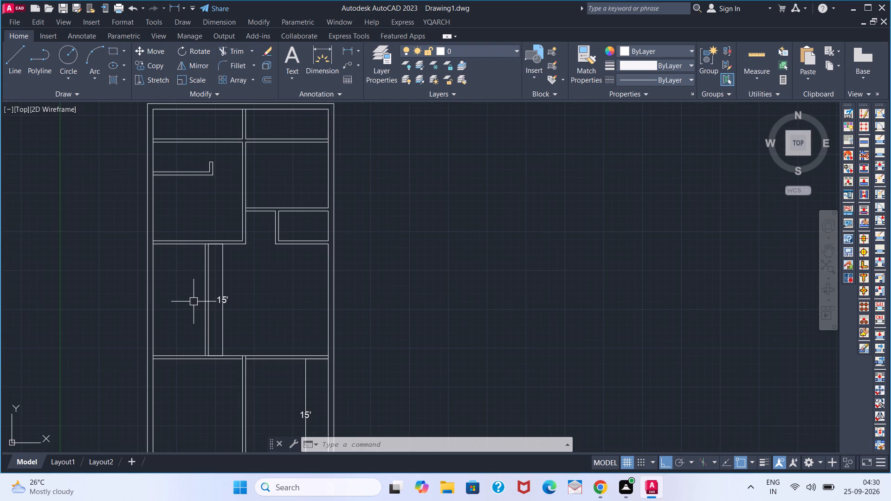
{"action": "middle_click_drag", "start_coordinate": [187, 257], "coordinate": [180, 233]}
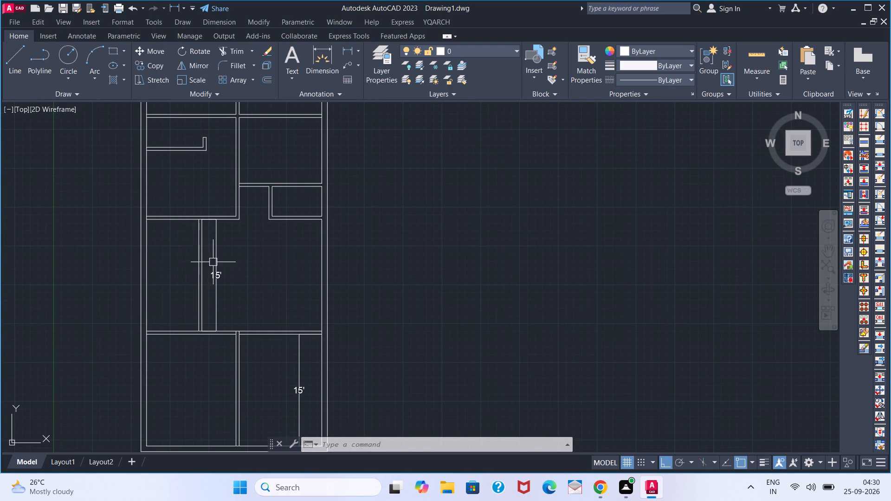
{"action": "left_click", "coordinate": [227, 251]}
{"action": "left_click", "coordinate": [190, 263]}
{"action": "key", "text": "Delete"}
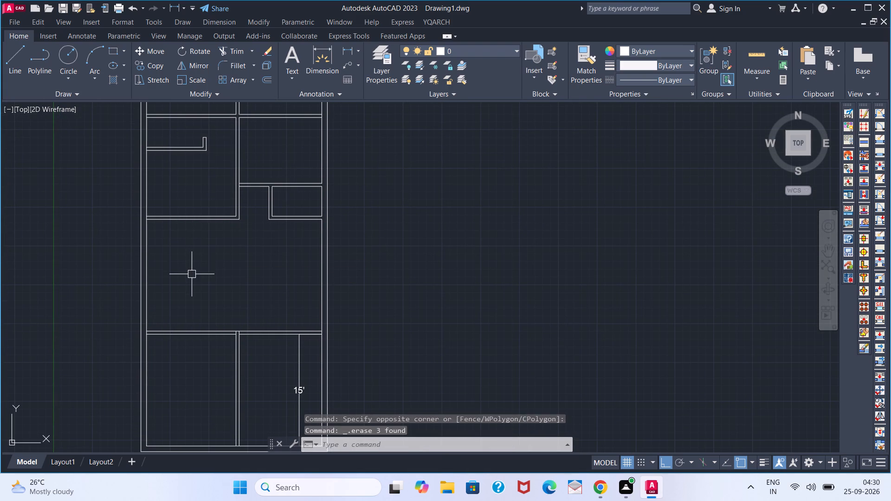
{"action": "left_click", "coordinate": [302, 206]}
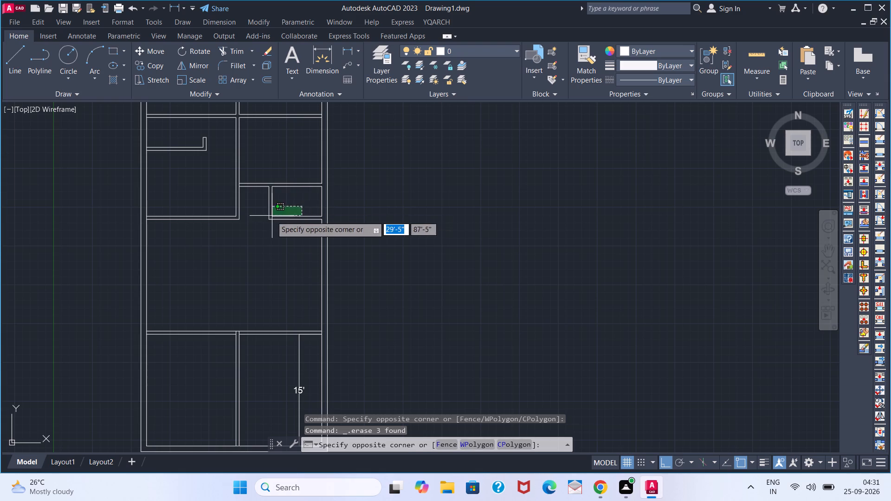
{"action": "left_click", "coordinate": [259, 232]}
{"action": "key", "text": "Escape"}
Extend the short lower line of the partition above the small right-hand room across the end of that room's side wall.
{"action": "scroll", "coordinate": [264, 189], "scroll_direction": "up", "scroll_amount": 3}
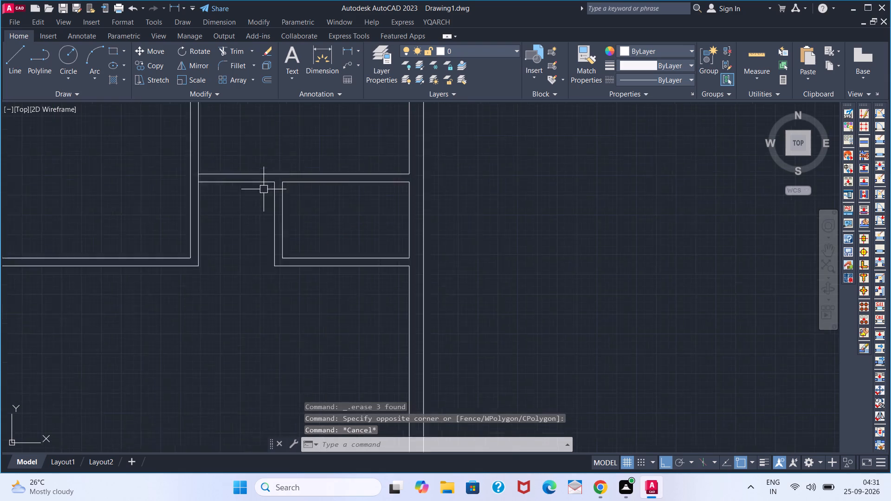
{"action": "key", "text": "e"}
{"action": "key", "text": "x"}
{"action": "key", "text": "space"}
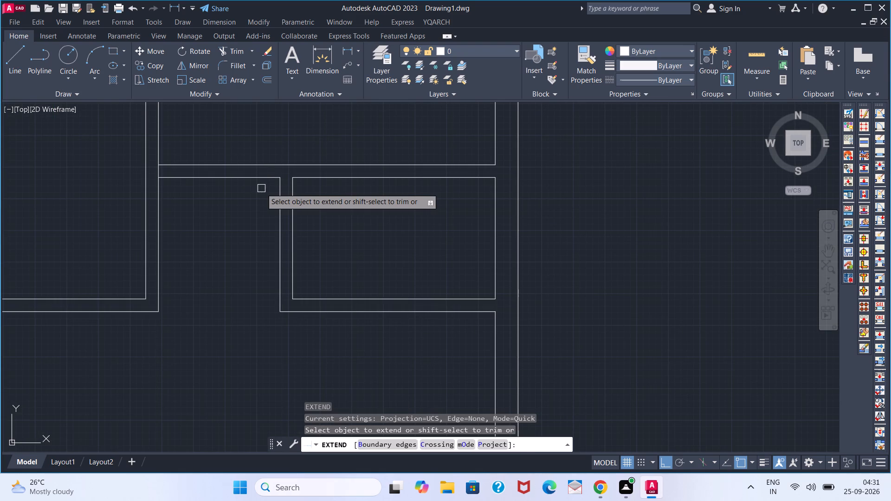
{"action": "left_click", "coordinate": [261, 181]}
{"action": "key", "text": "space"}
Erase the side and bottom wall lines enclosing the small right-hand room.
{"action": "left_click", "coordinate": [320, 264]}
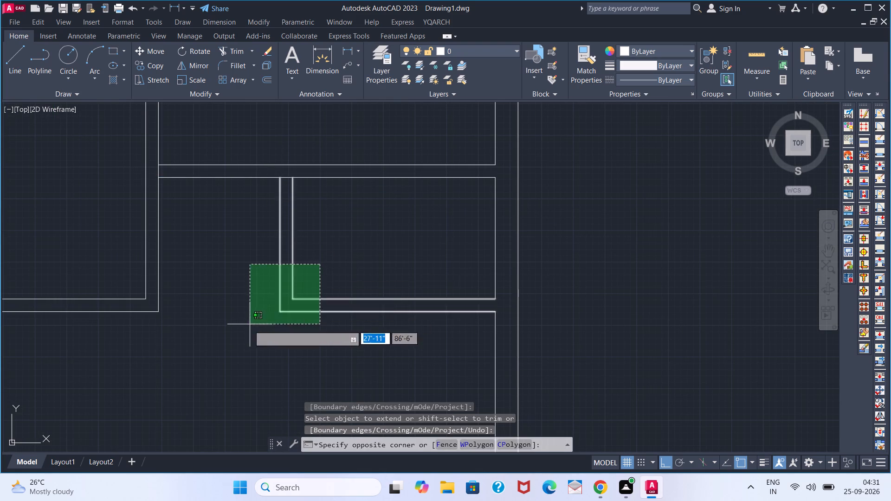
{"action": "left_click", "coordinate": [249, 326]}
{"action": "key", "text": "Delete"}
Extend the right outer wall's inner line segments toward the gaps at the right-hand partition and the erased small-room wall.
{"action": "scroll", "coordinate": [256, 332], "scroll_direction": "down", "scroll_amount": 2}
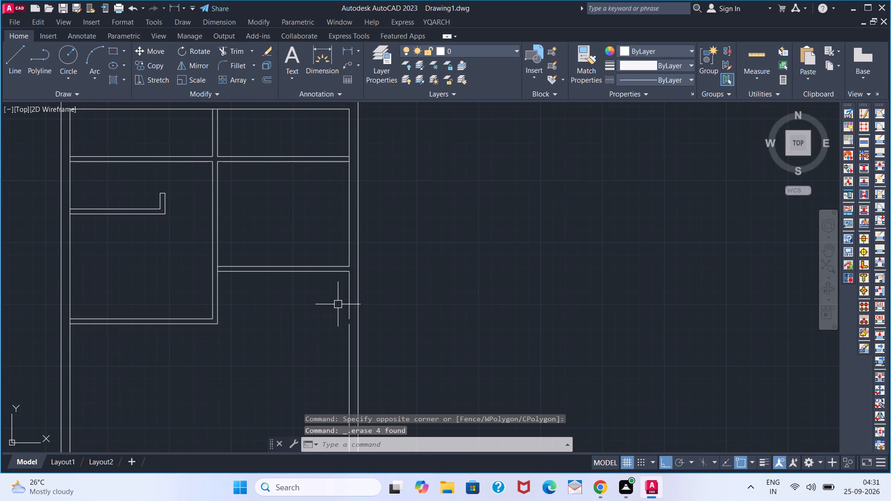
{"action": "key", "text": "e"}
{"action": "key", "text": "x"}
{"action": "key", "text": "space"}
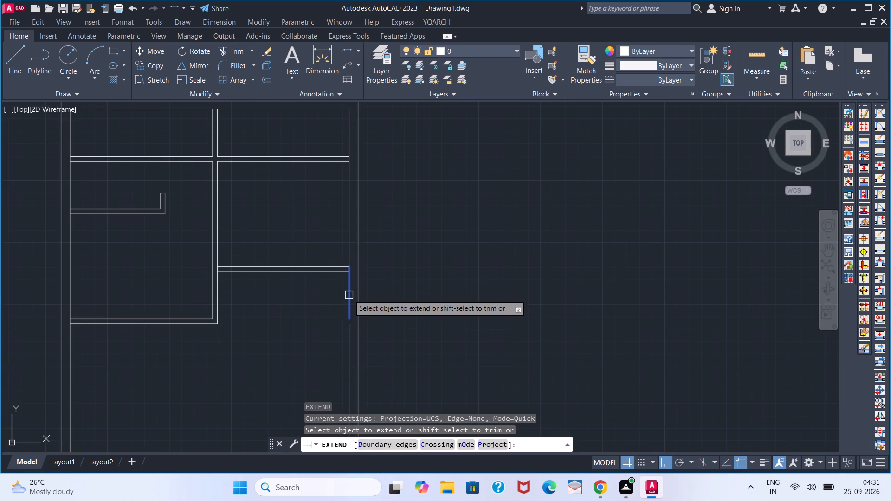
{"action": "left_click", "coordinate": [349, 295]}
{"action": "scroll", "coordinate": [347, 307], "scroll_direction": "up", "scroll_amount": 2}
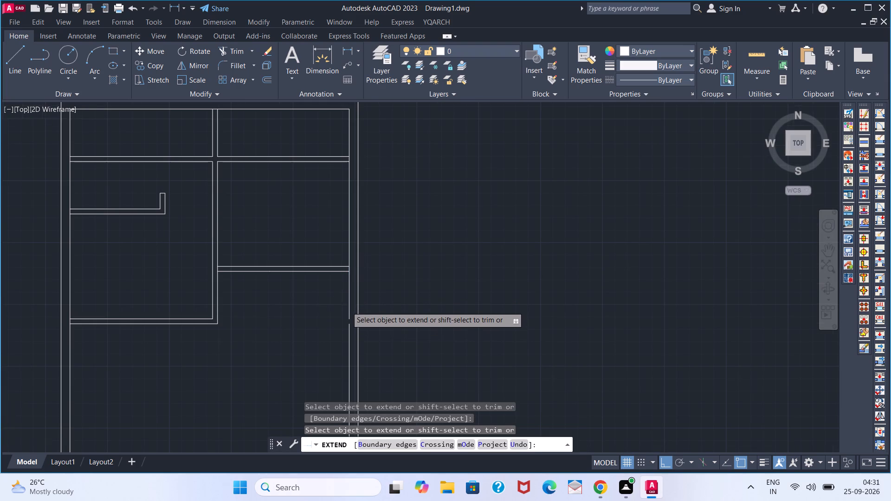
{"action": "scroll", "coordinate": [347, 307], "scroll_direction": "up", "scroll_amount": 1}
{"action": "key", "text": "space"}
{"action": "key", "text": "space"}
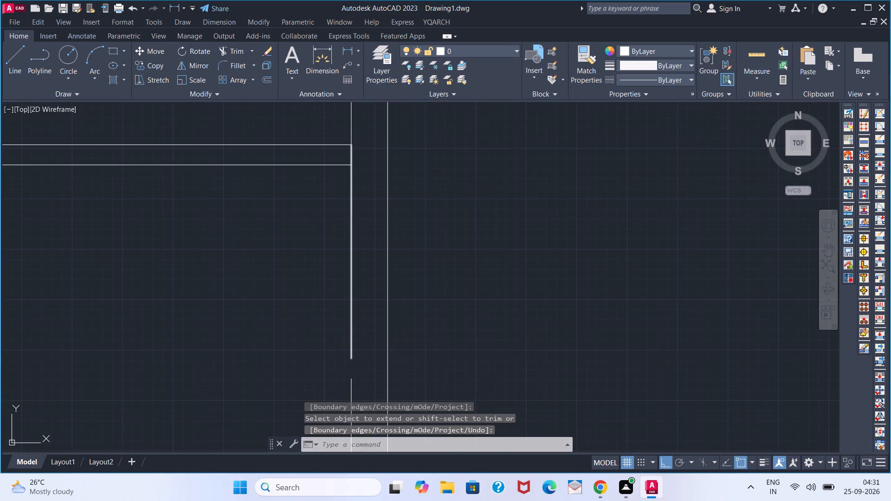
{"action": "left_click", "coordinate": [350, 338]}
{"action": "left_click", "coordinate": [352, 338]}
{"action": "scroll", "coordinate": [336, 338], "scroll_direction": "down", "scroll_amount": 3}
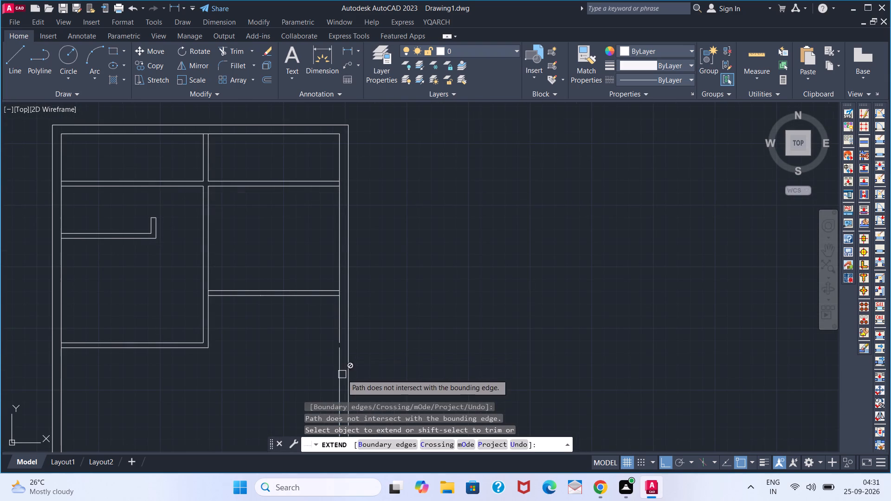
{"action": "left_click", "coordinate": [341, 374]}
{"action": "key", "text": "Escape"}
Erase the double-line horizontal partition between the central wall and the right outer wall, including its leftover short segment.
{"action": "scroll", "coordinate": [288, 371], "scroll_direction": "down", "scroll_amount": 2}
{"action": "middle_click_drag", "start_coordinate": [279, 371], "coordinate": [279, 371]}
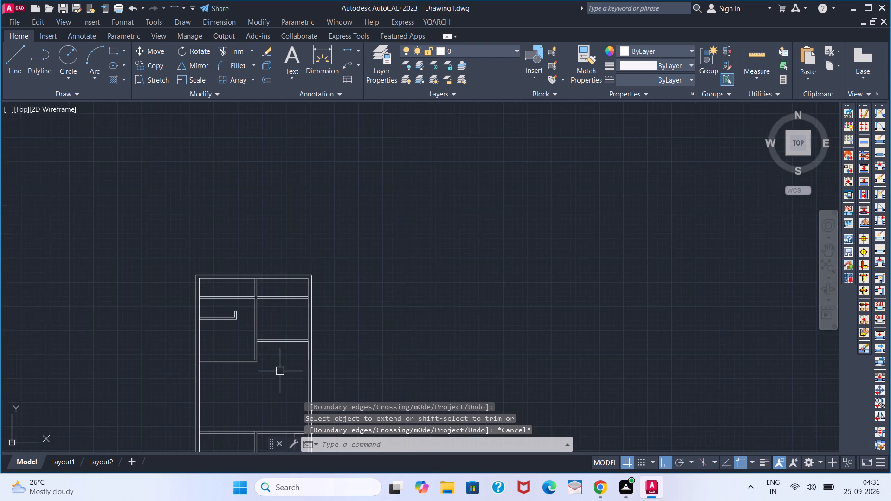
{"action": "middle_click_drag", "start_coordinate": [279, 371], "coordinate": [297, 222]}
{"action": "scroll", "coordinate": [298, 268], "scroll_direction": "up", "scroll_amount": 1}
{"action": "scroll", "coordinate": [302, 274], "scroll_direction": "down", "scroll_amount": 1}
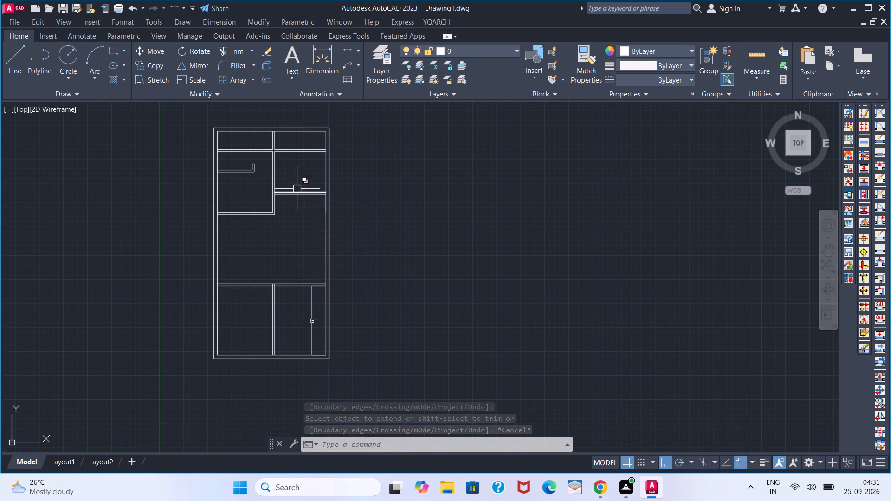
{"action": "scroll", "coordinate": [297, 189], "scroll_direction": "up", "scroll_amount": 1}
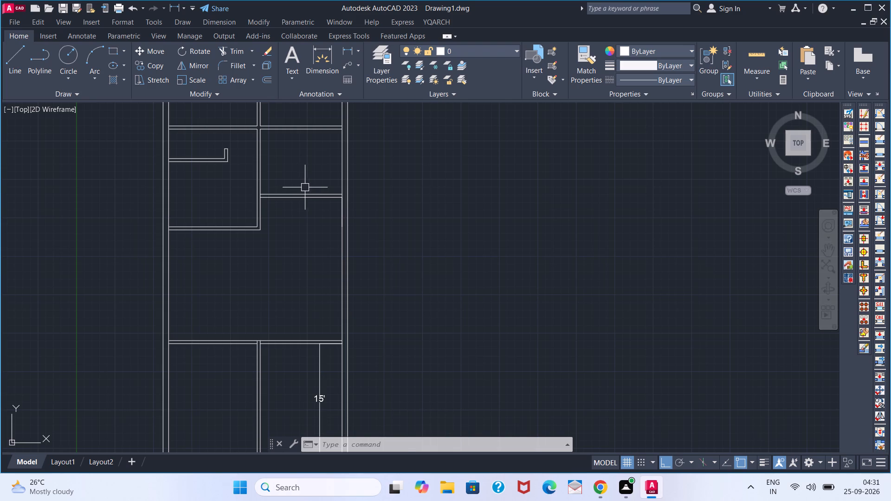
{"action": "left_click", "coordinate": [305, 187]}
{"action": "left_click", "coordinate": [301, 215]}
{"action": "key", "text": "Delete"}
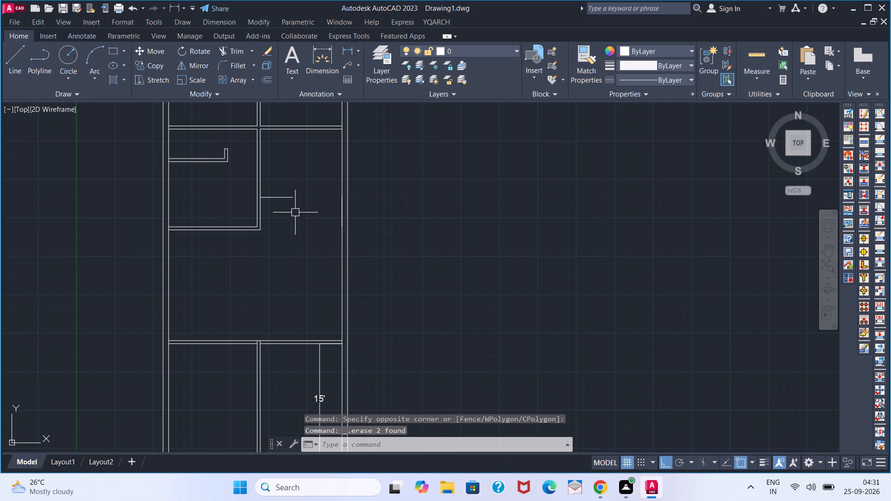
{"action": "left_click", "coordinate": [298, 190]}
{"action": "left_click", "coordinate": [272, 216]}
{"action": "key", "text": "Delete"}
Offset the lower line of the right-hand room's top partition 13'3" downward, and offset the new line another 5" down.
{"action": "key", "text": "o"}
{"action": "key", "text": "Return"}
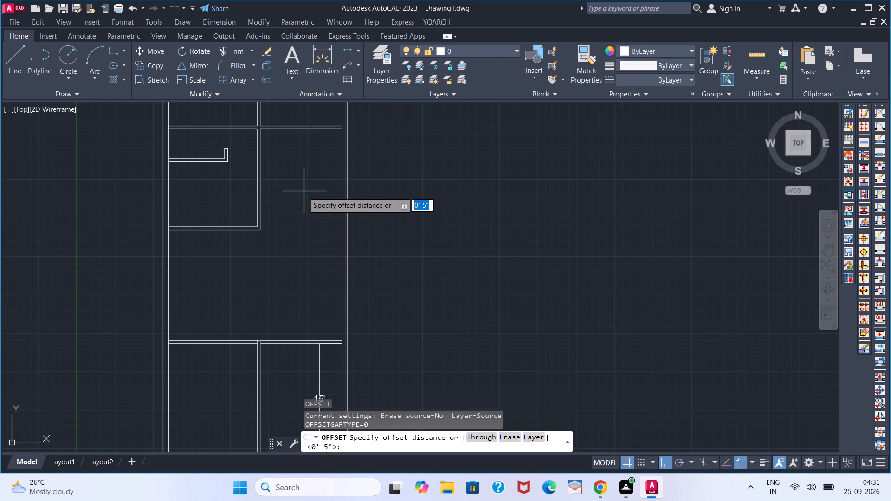
{"action": "type", "text": "13"}
{"action": "key", "text": "apostrophe"}
{"action": "key", "text": "3"}
{"action": "key", "text": "Return"}
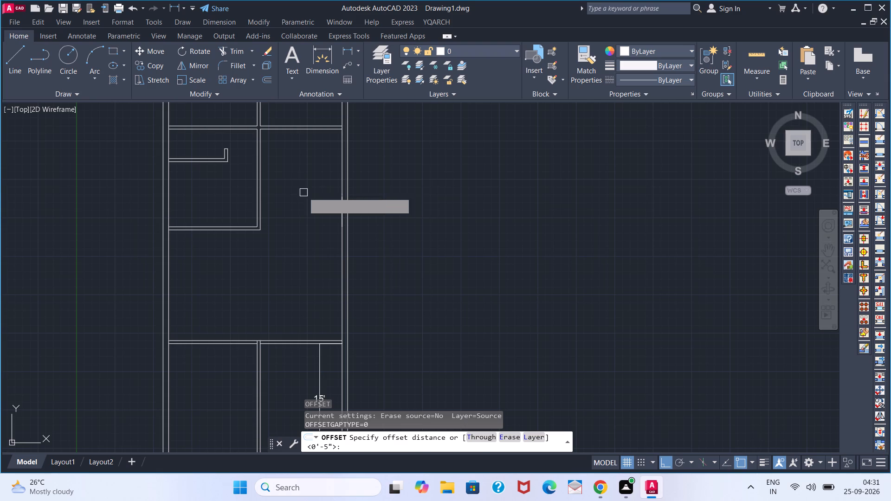
{"action": "left_click", "coordinate": [310, 128]}
{"action": "left_click", "coordinate": [317, 207]}
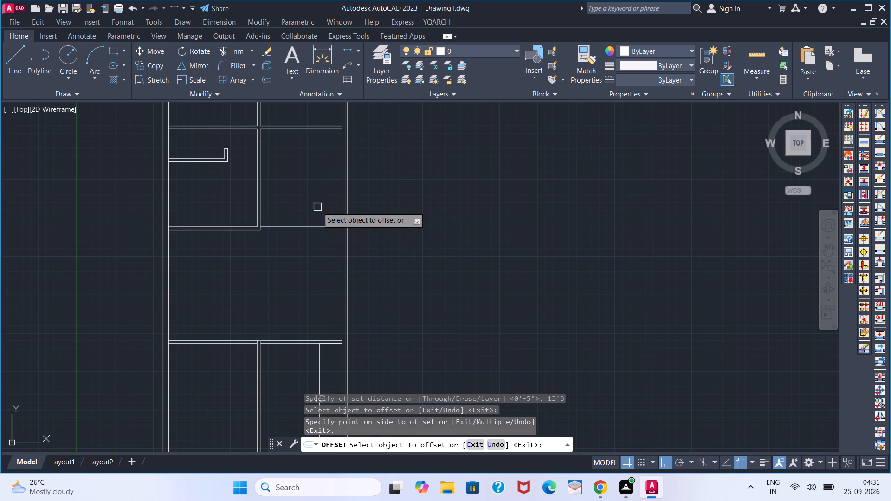
{"action": "left_click", "coordinate": [300, 228]}
{"action": "key", "text": "5"}
{"action": "key", "text": "Return"}
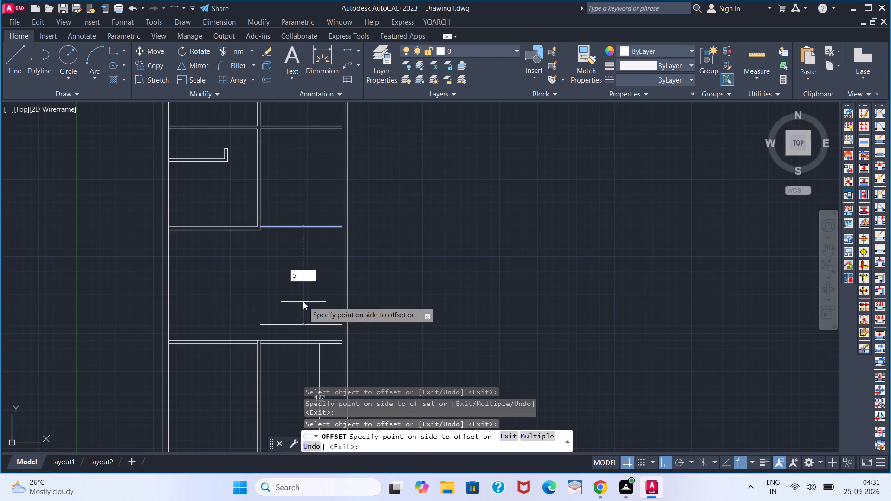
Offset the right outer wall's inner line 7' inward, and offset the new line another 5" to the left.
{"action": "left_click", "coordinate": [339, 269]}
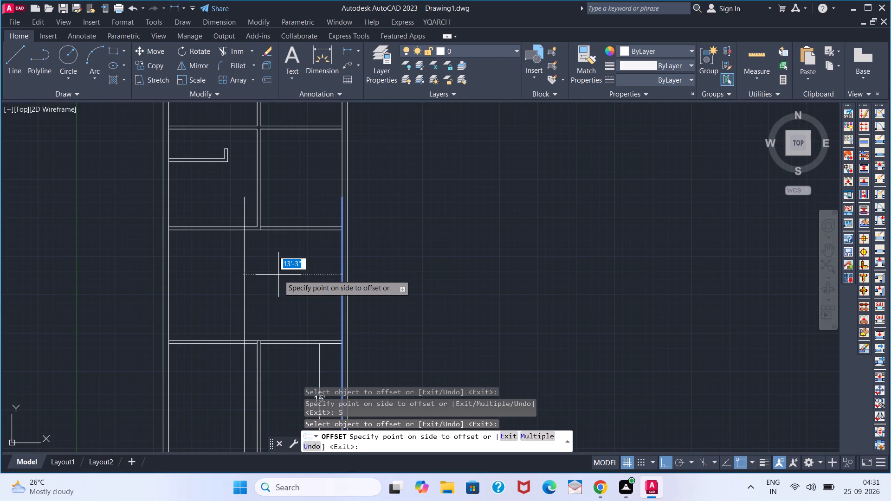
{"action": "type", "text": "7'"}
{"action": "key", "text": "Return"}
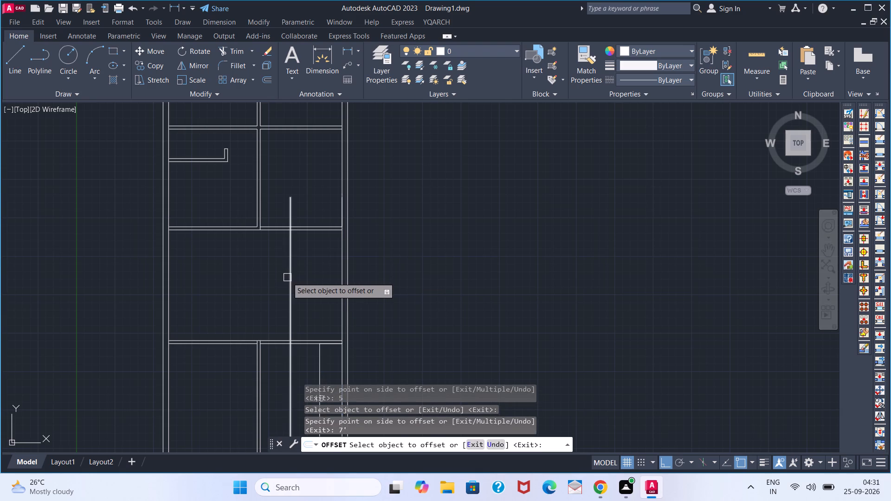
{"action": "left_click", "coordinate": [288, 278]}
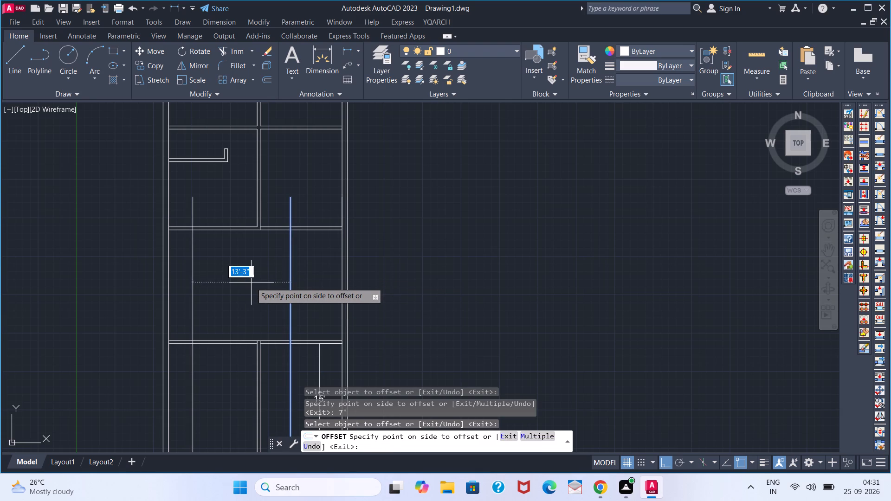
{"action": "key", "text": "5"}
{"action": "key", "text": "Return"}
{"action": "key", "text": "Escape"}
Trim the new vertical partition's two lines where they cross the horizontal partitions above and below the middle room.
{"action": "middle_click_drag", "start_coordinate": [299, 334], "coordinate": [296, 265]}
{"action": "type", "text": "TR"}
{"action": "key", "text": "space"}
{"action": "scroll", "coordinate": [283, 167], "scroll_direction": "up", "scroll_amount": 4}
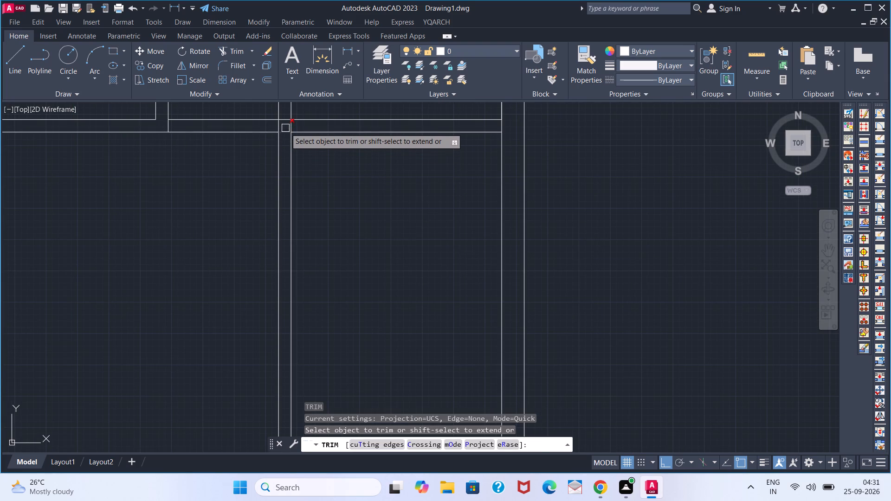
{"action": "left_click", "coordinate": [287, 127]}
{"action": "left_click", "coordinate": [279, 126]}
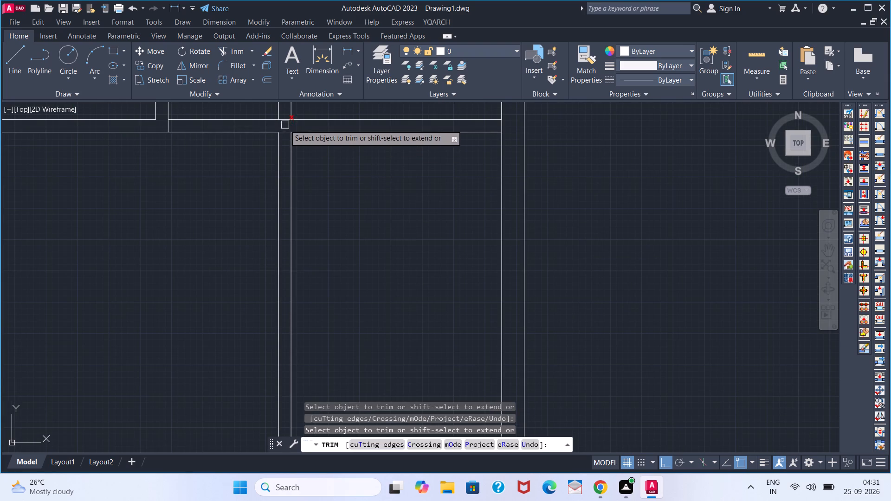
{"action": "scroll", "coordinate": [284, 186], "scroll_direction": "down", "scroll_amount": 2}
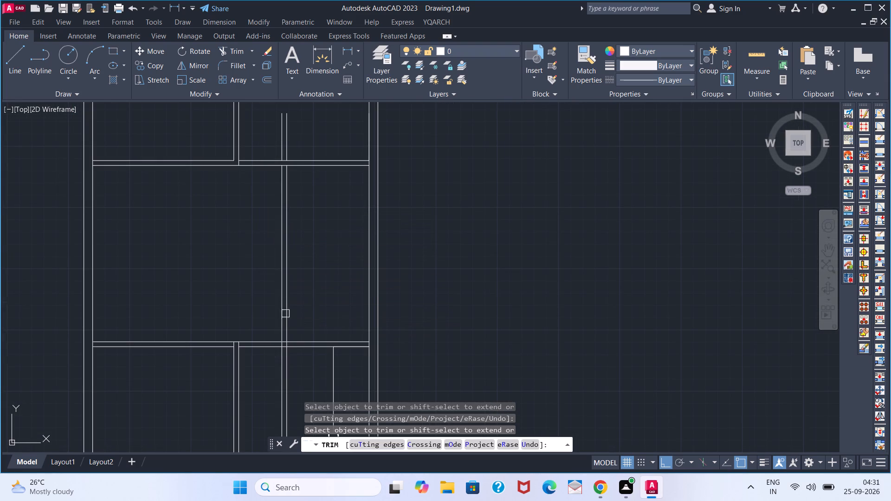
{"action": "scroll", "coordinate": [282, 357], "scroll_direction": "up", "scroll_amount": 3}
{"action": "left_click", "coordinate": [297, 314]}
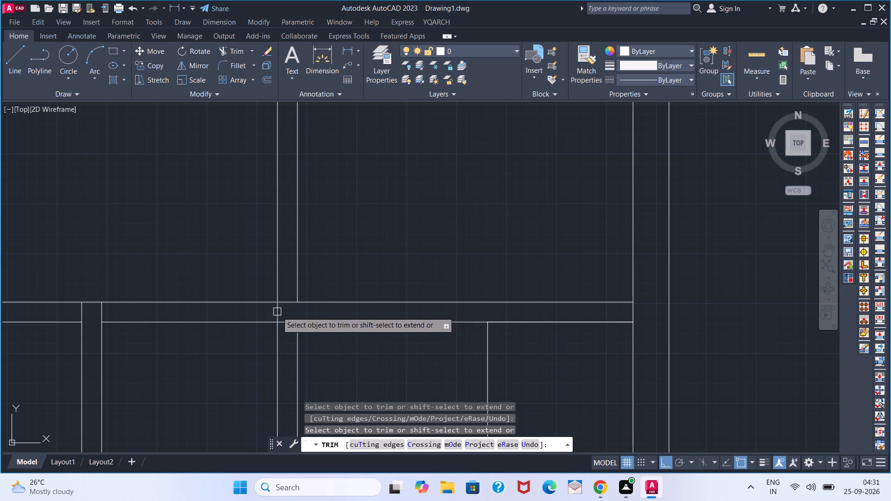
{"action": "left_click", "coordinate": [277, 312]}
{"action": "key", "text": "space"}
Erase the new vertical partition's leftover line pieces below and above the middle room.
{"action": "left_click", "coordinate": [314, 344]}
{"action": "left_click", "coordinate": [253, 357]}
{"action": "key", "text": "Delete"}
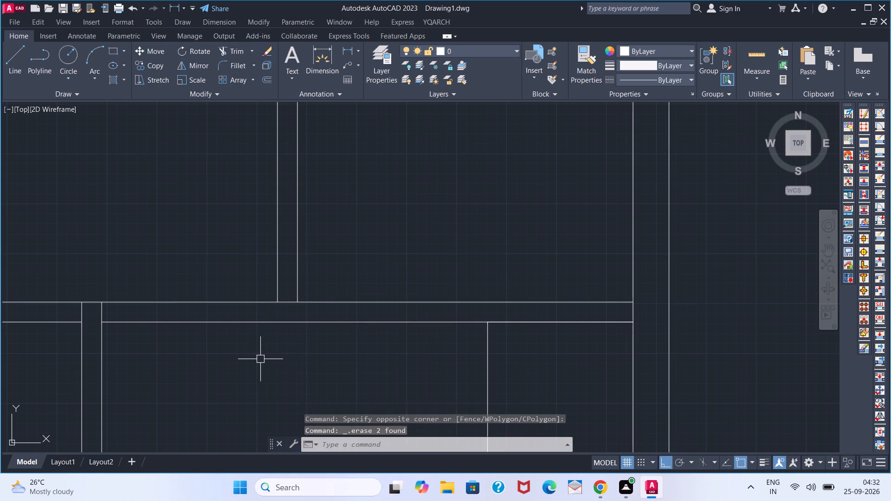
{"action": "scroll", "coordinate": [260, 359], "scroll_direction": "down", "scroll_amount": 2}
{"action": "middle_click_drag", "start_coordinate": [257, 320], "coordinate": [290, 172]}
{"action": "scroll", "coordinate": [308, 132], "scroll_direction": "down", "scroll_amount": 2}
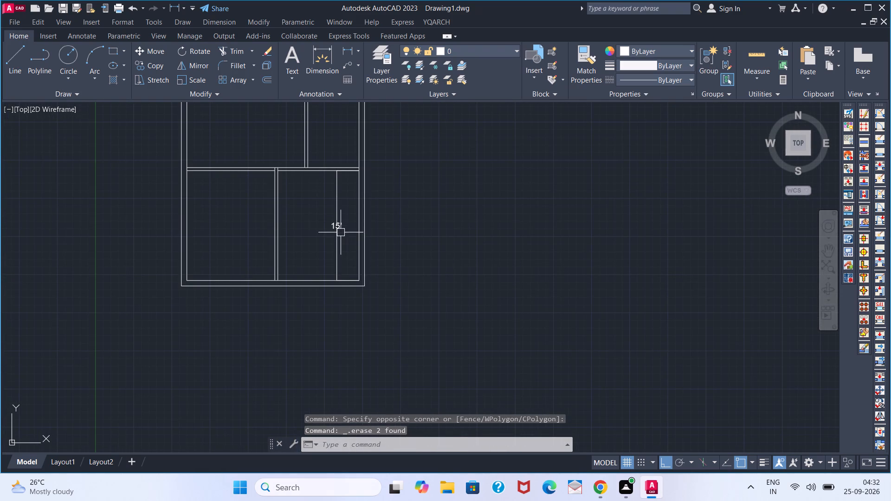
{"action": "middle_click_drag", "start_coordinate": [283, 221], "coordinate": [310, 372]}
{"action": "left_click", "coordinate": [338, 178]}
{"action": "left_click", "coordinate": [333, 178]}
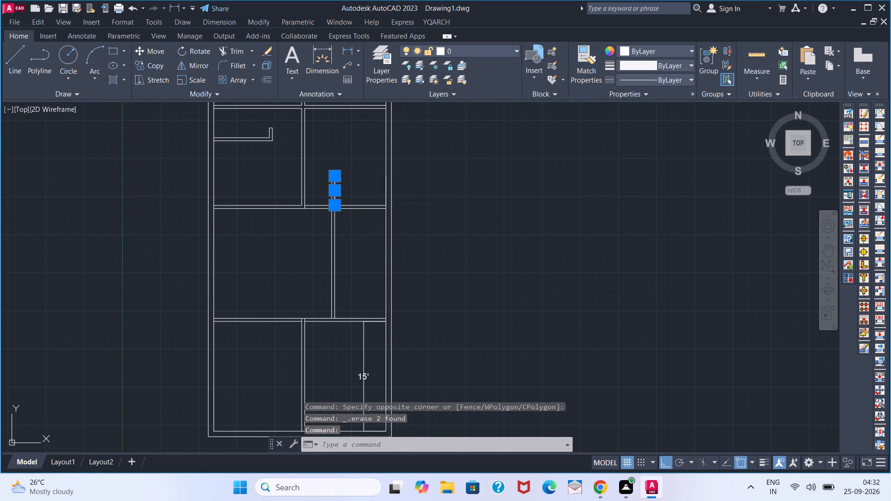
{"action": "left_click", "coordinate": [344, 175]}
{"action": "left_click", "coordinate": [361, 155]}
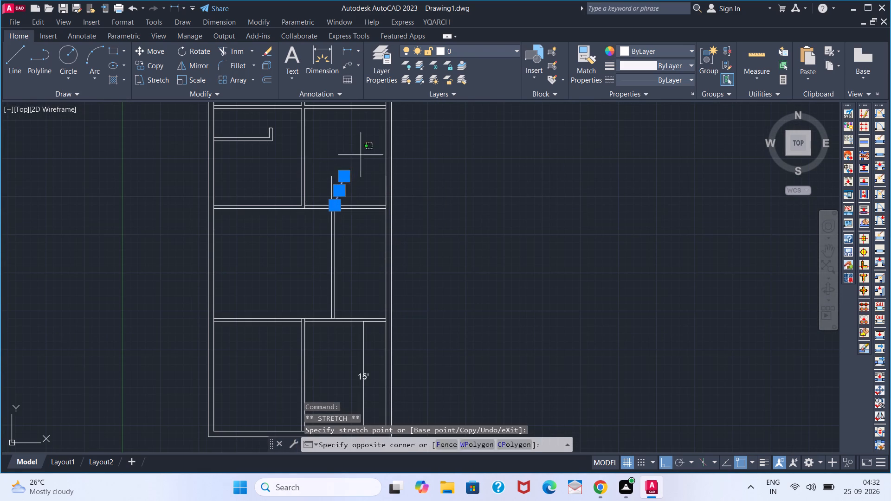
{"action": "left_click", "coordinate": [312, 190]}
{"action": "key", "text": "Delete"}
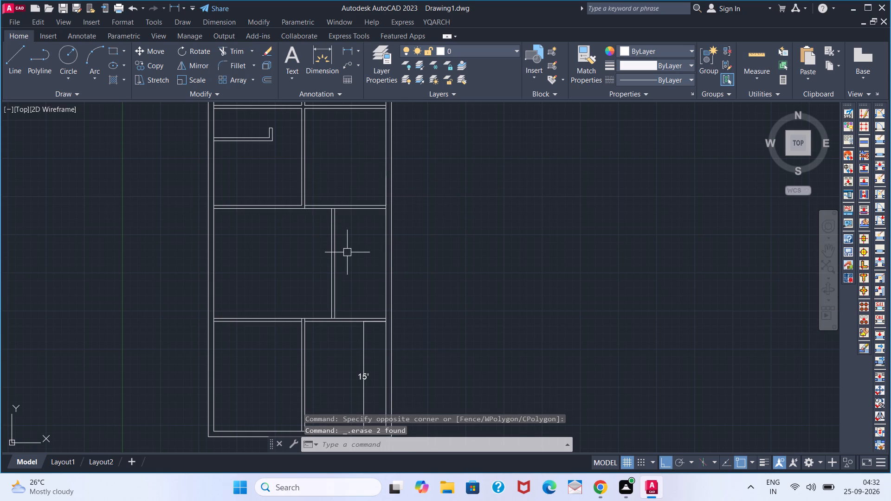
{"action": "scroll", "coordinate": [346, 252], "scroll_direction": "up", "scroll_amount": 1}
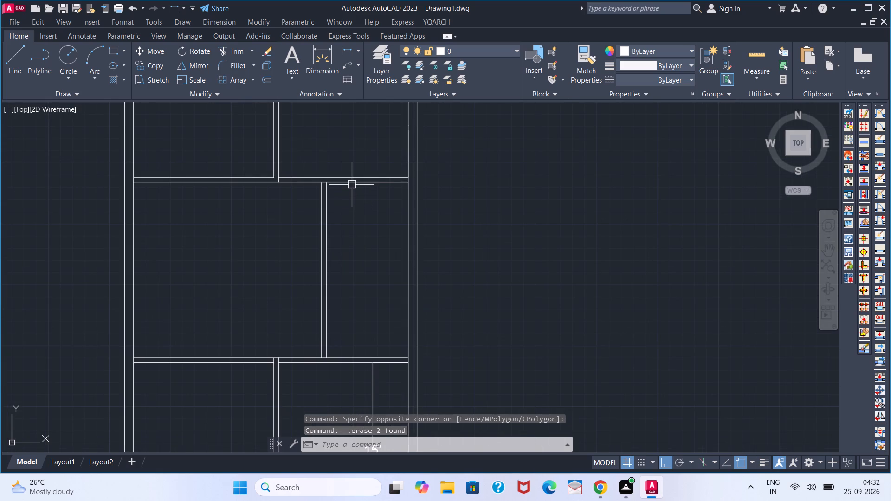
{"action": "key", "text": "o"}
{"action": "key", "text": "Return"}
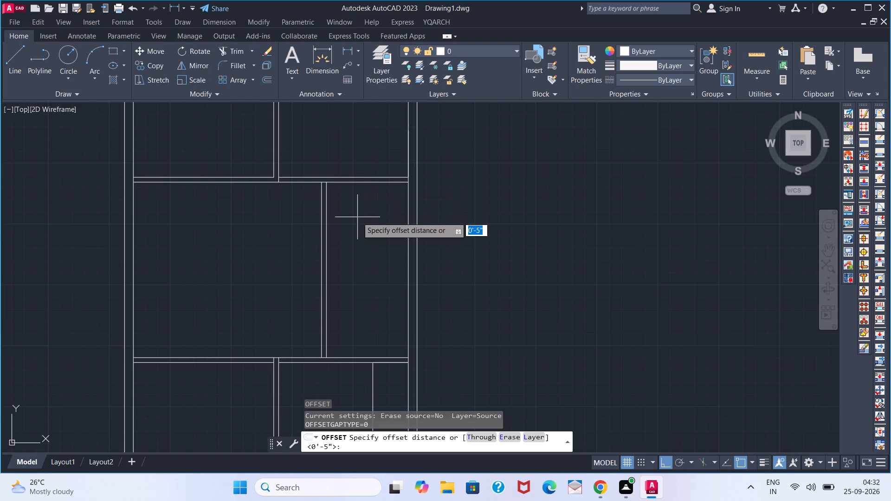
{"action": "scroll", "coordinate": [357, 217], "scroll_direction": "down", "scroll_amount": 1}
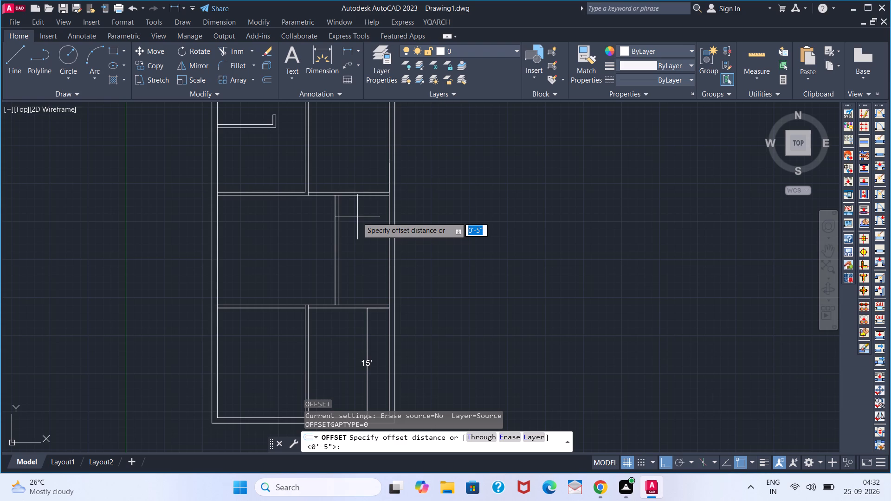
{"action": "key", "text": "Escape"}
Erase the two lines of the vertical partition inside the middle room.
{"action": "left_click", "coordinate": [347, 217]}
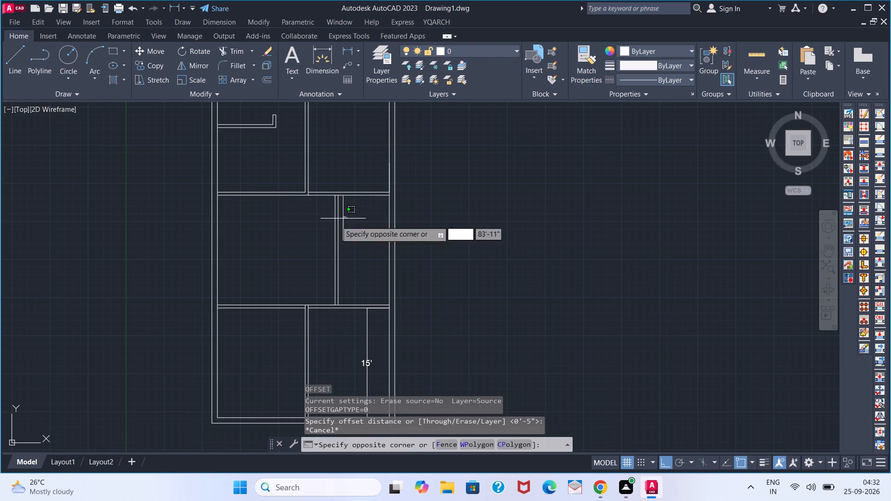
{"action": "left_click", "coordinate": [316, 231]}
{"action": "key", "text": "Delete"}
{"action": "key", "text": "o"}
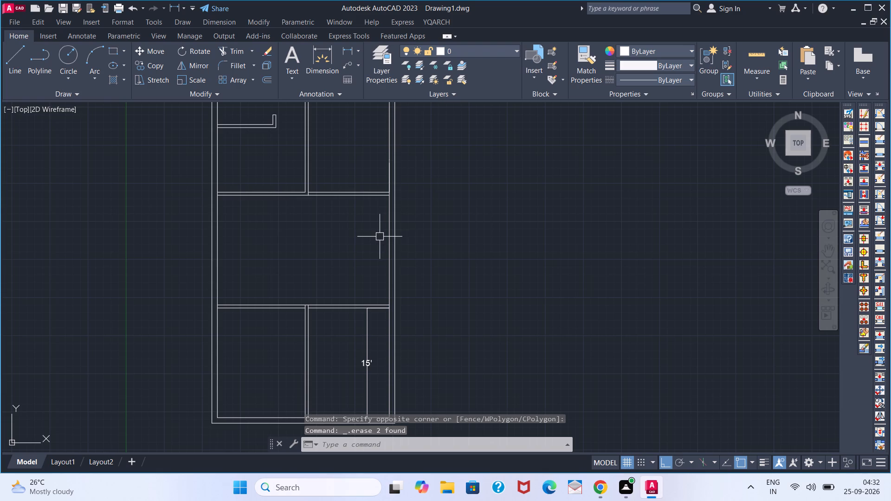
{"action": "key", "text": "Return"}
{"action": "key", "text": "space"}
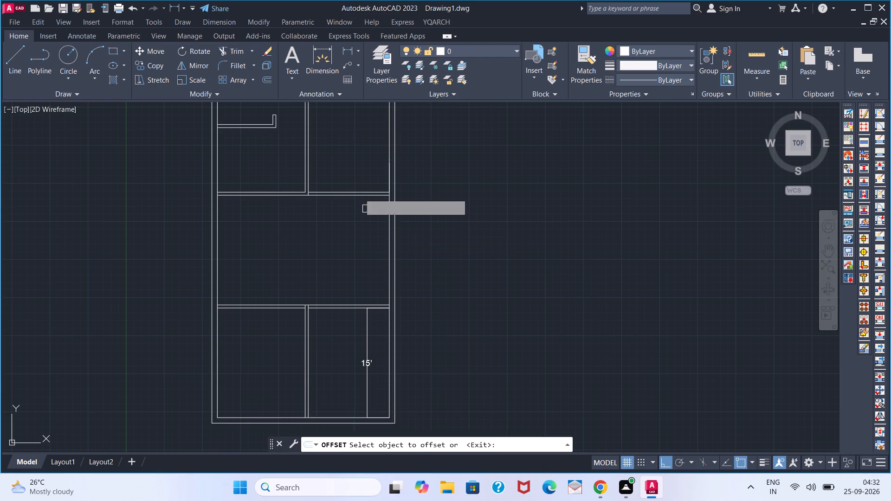
Place a linear dimension from the central wall to the right outer wall's inner line, just above the middle room.
{"action": "left_click", "coordinate": [346, 45]}
{"action": "scroll", "coordinate": [323, 180], "scroll_direction": "up", "scroll_amount": 2}
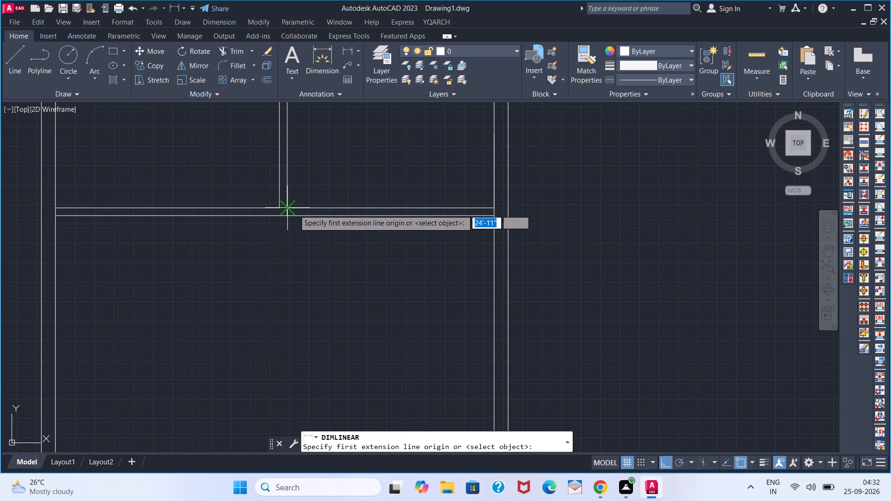
{"action": "left_click", "coordinate": [294, 210]}
{"action": "left_click", "coordinate": [488, 206]}
{"action": "left_click", "coordinate": [478, 193]}
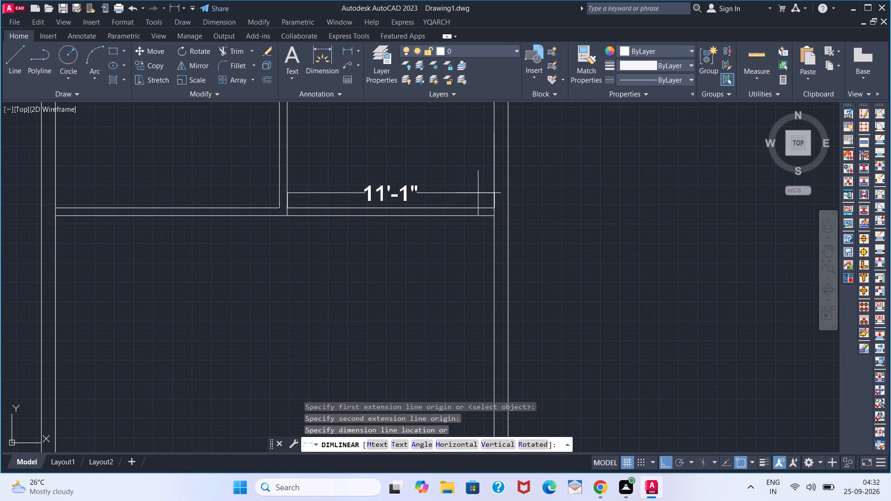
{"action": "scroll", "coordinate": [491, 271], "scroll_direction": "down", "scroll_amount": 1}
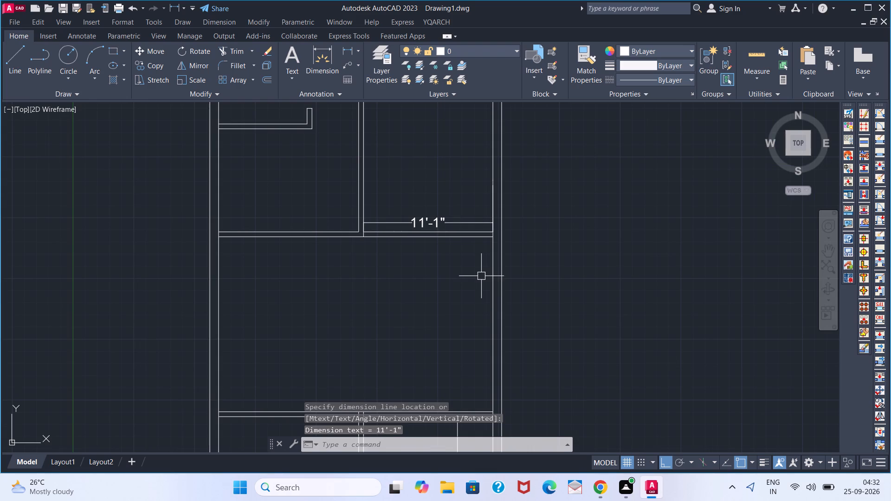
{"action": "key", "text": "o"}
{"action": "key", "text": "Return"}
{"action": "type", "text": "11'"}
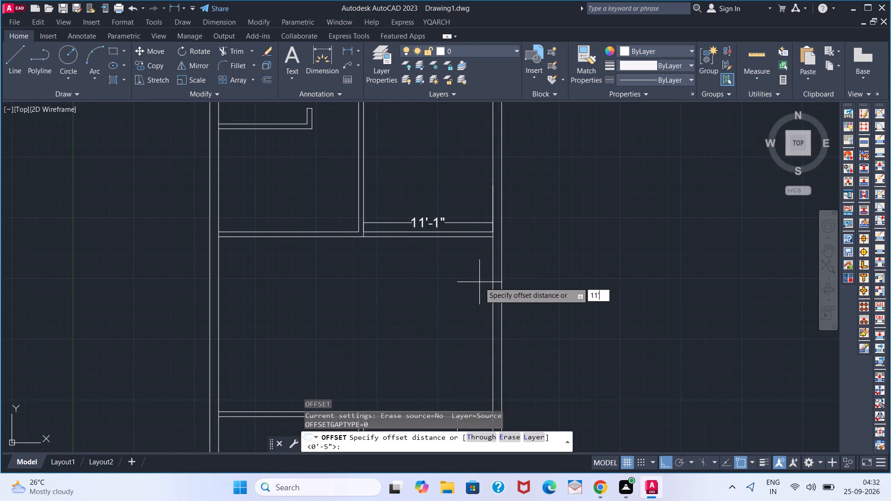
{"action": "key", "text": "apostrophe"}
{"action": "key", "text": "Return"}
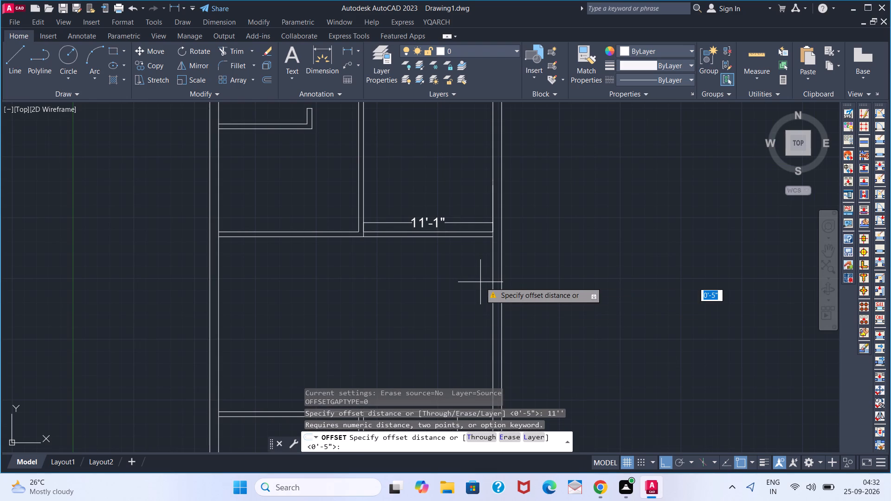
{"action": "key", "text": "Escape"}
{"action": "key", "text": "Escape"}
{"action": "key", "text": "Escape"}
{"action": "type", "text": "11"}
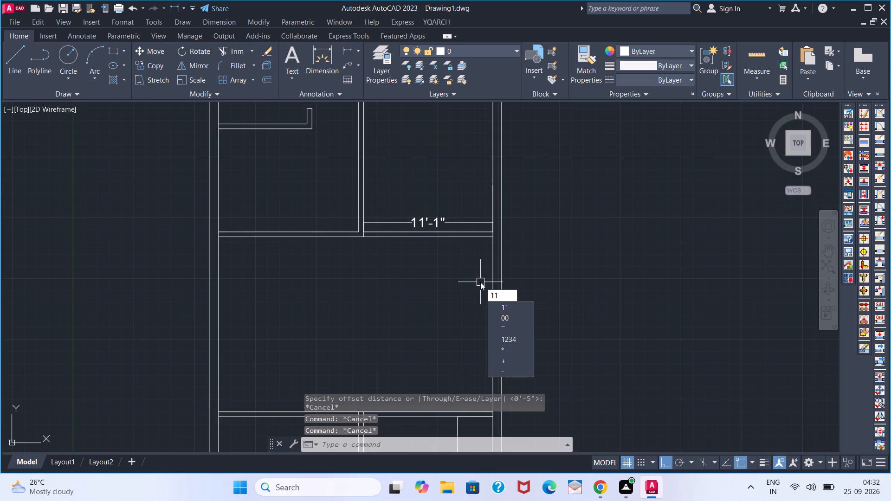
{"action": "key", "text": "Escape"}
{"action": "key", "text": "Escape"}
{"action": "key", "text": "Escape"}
Offset the right outer wall's inner line 11'1" inward, and offset the new line another 5" to the left.
{"action": "key", "text": "o"}
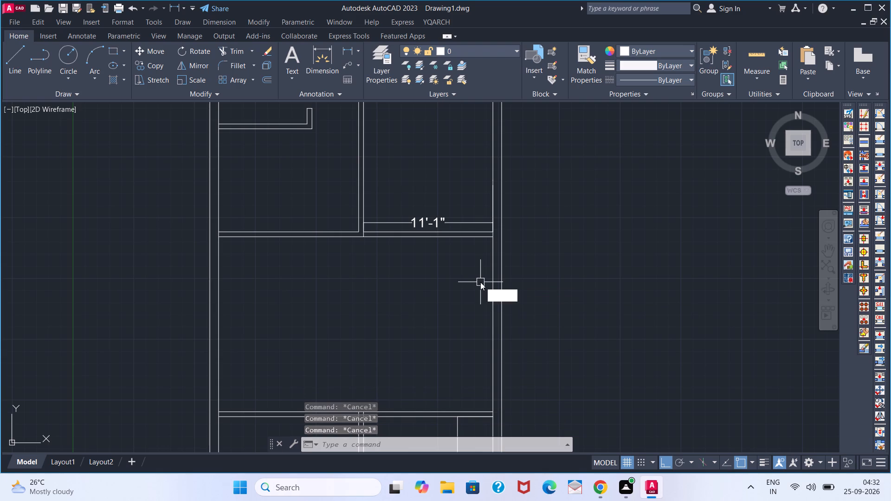
{"action": "key", "text": "Return"}
{"action": "type", "text": "11'1"}
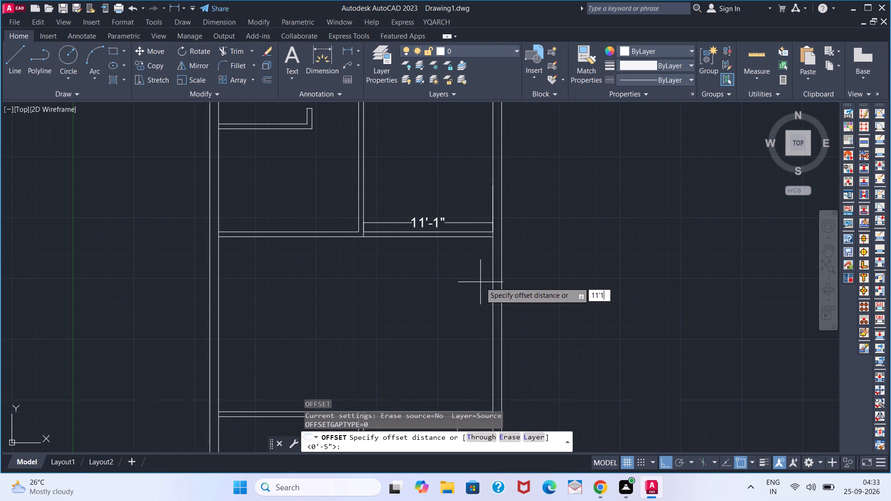
{"action": "key", "text": "Return"}
{"action": "left_click", "coordinate": [489, 286]}
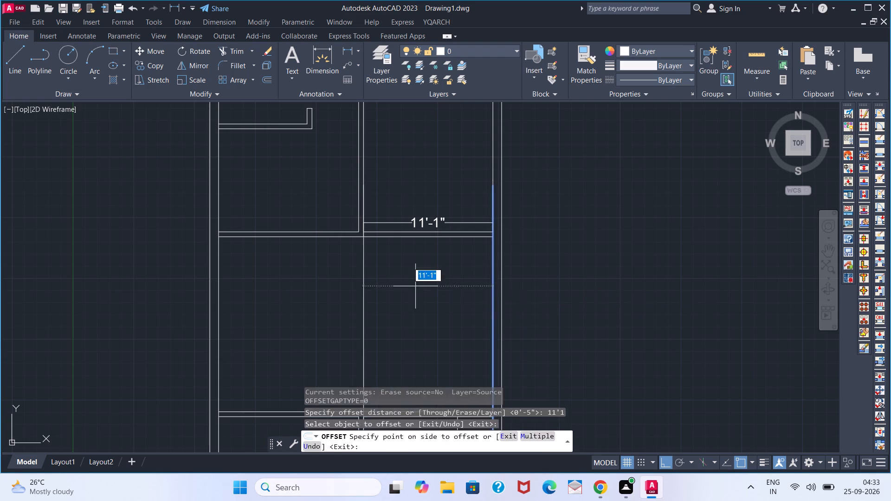
{"action": "left_click", "coordinate": [415, 286]}
{"action": "left_click", "coordinate": [359, 297]}
{"action": "left_click", "coordinate": [362, 298]}
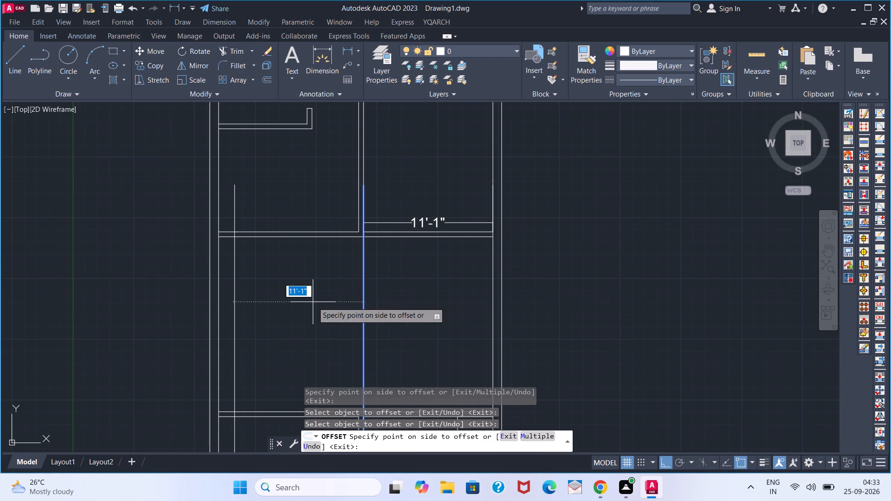
{"action": "key", "text": "5"}
{"action": "key", "text": "Return"}
{"action": "key", "text": "space"}
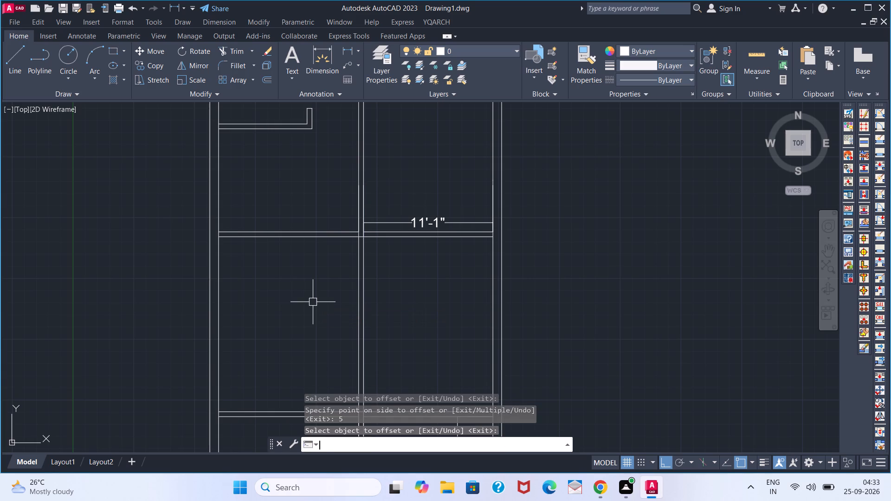
Erase the horizontal width dimension above the middle room's top partition.
{"action": "scroll", "coordinate": [341, 291], "scroll_direction": "down", "scroll_amount": 1}
{"action": "middle_click_drag", "start_coordinate": [399, 271], "coordinate": [344, 224]}
{"action": "left_click", "coordinate": [347, 193]}
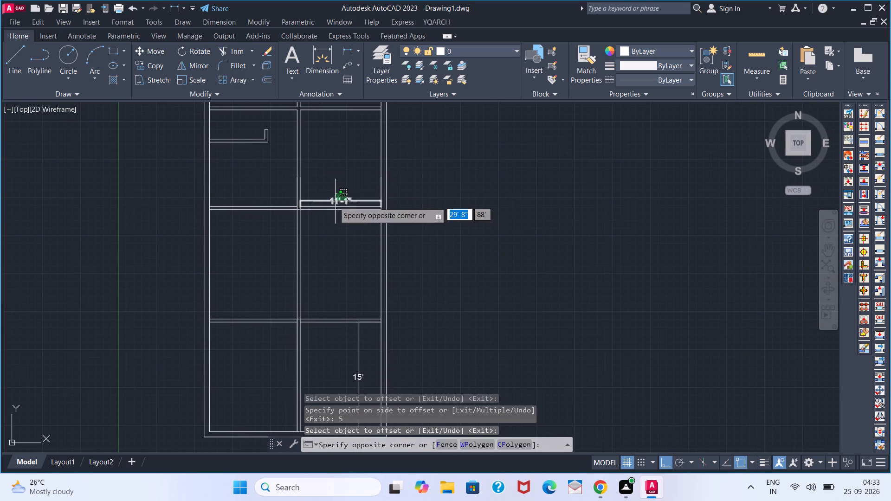
{"action": "left_click", "coordinate": [330, 205]}
{"action": "key", "text": "Delete"}
Trim away the double-line horizontal partition above the middle room between the central wall and the right outer wall.
{"action": "scroll", "coordinate": [294, 243], "scroll_direction": "up", "scroll_amount": 2}
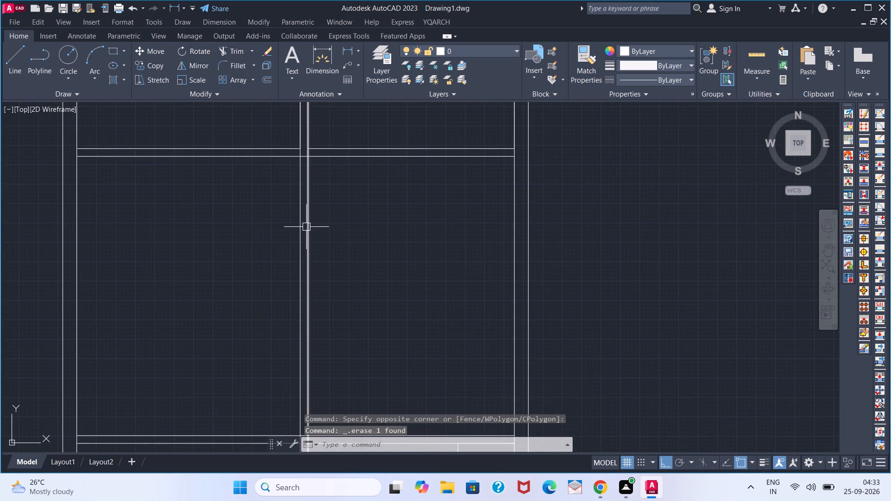
{"action": "scroll", "coordinate": [305, 226], "scroll_direction": "down", "scroll_amount": 1}
{"action": "scroll", "coordinate": [265, 224], "scroll_direction": "down", "scroll_amount": 2}
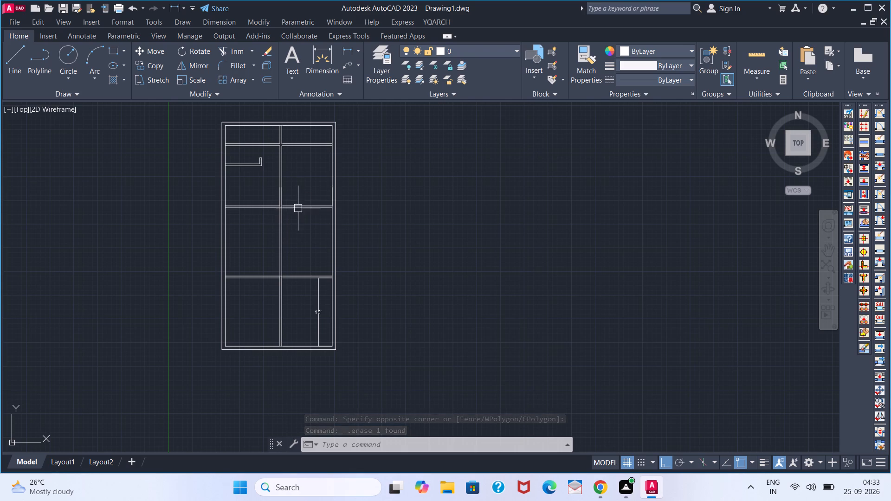
{"action": "type", "text": "TR"}
{"action": "key", "text": "space"}
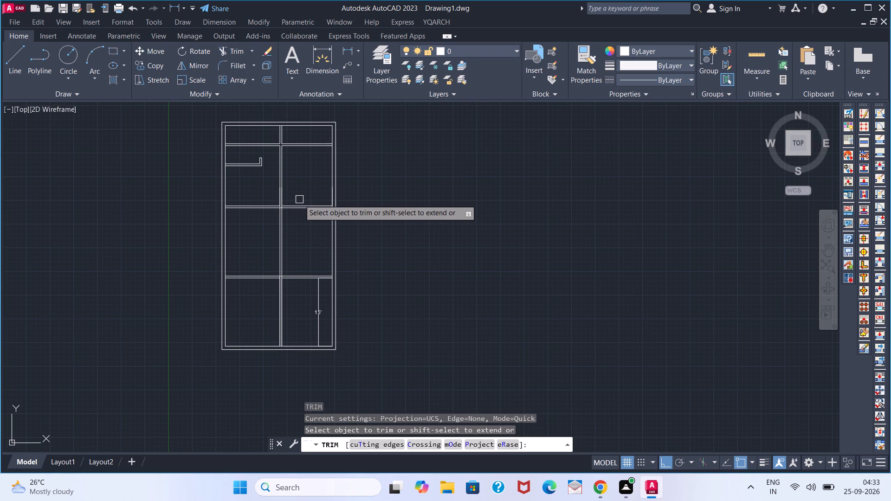
{"action": "left_click", "coordinate": [299, 199]}
{"action": "left_click", "coordinate": [294, 211]}
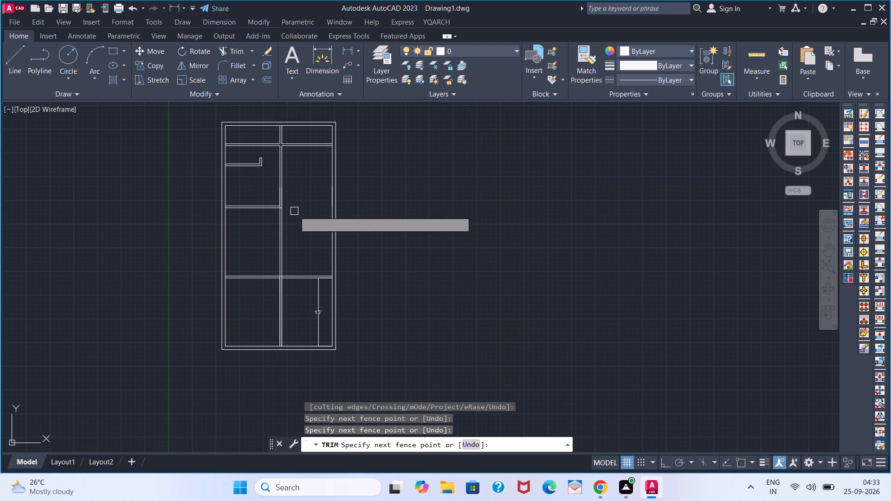
{"action": "scroll", "coordinate": [259, 235], "scroll_direction": "up", "scroll_amount": 1}
{"action": "key", "text": "space"}
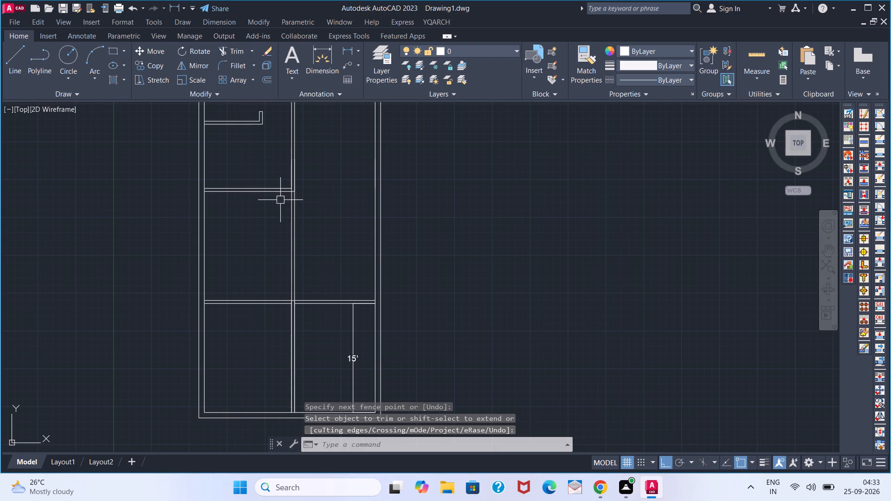
Measure the vertical clearance along the left wall between the L-shaped partition and the horizontal partition below it, without placing the dimension.
{"action": "middle_click_drag", "start_coordinate": [318, 193], "coordinate": [310, 228]}
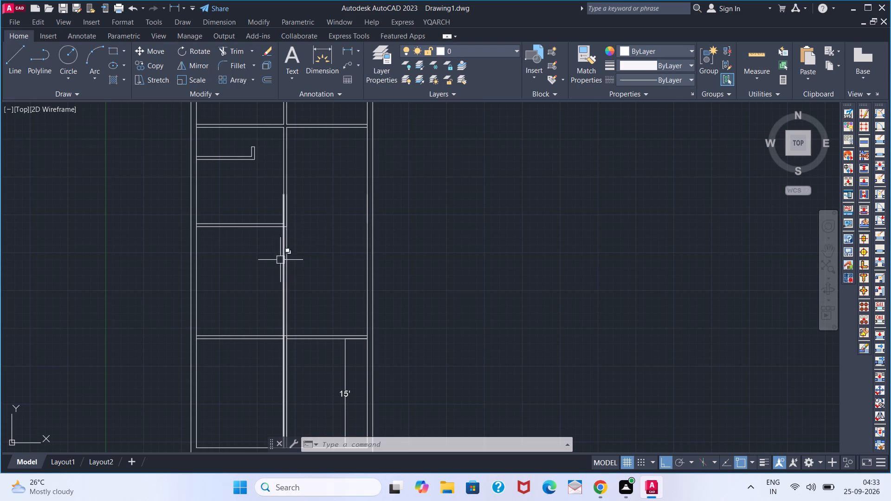
{"action": "middle_click_drag", "start_coordinate": [260, 275], "coordinate": [257, 305]}
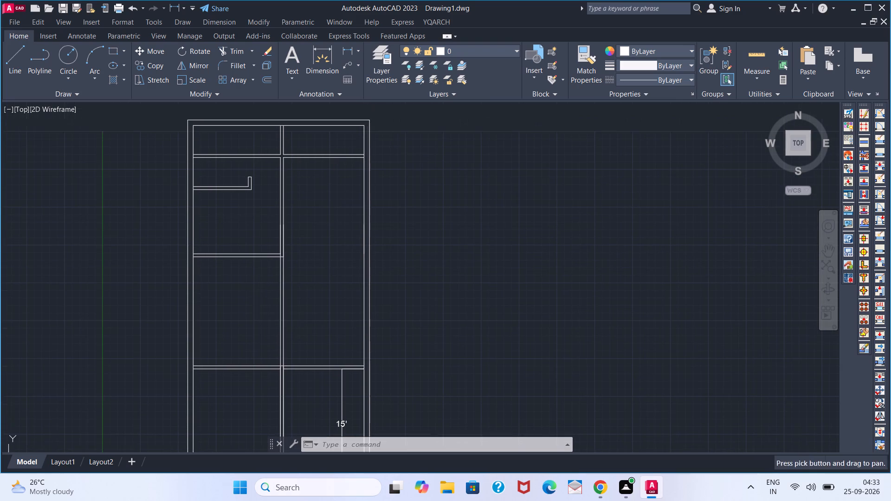
{"action": "left_click", "coordinate": [343, 48]}
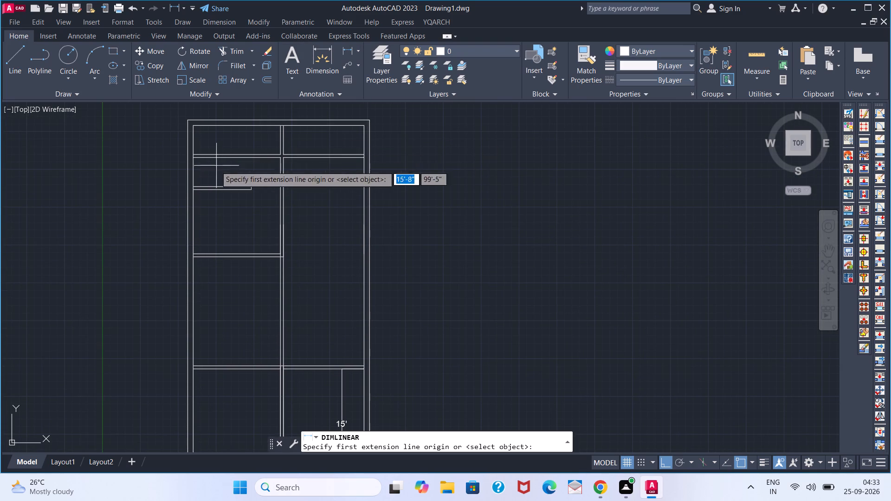
{"action": "scroll", "coordinate": [194, 194], "scroll_direction": "up", "scroll_amount": 3}
{"action": "left_click", "coordinate": [187, 178]}
{"action": "scroll", "coordinate": [207, 252], "scroll_direction": "down", "scroll_amount": 3}
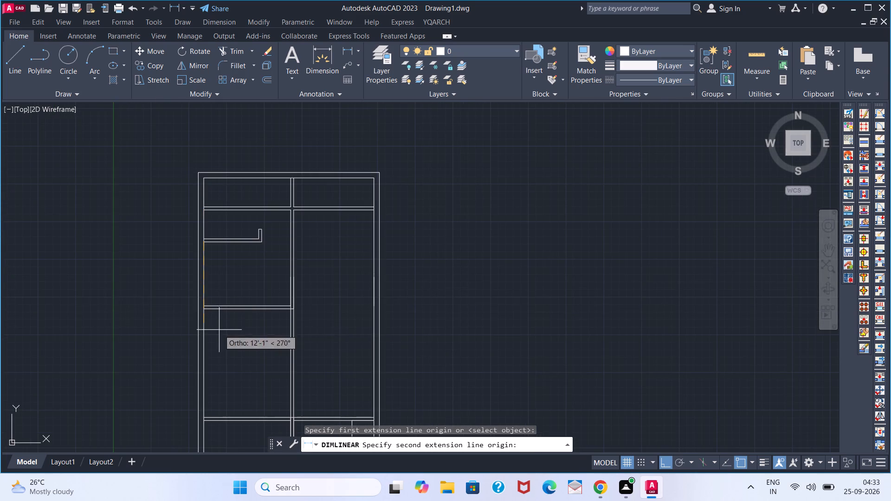
{"action": "scroll", "coordinate": [205, 302], "scroll_direction": "up", "scroll_amount": 3}
{"action": "left_click", "coordinate": [202, 314]}
{"action": "scroll", "coordinate": [238, 296], "scroll_direction": "down", "scroll_amount": 2}
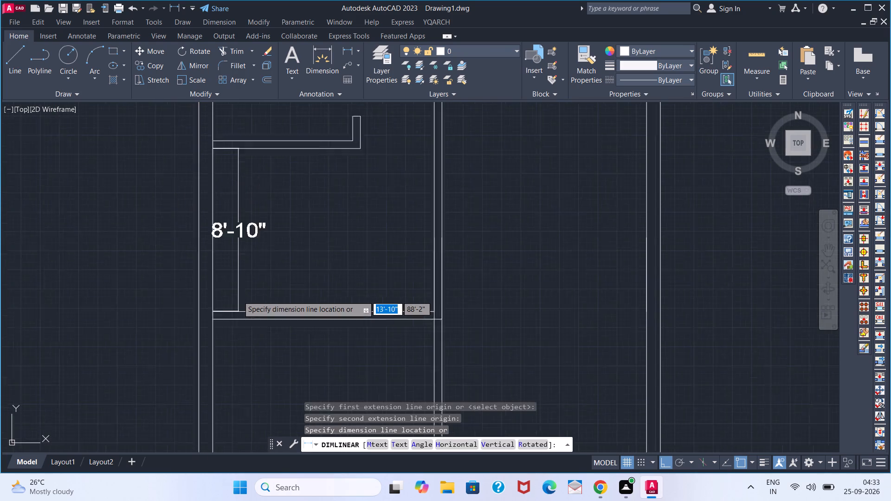
{"action": "key", "text": "Escape"}
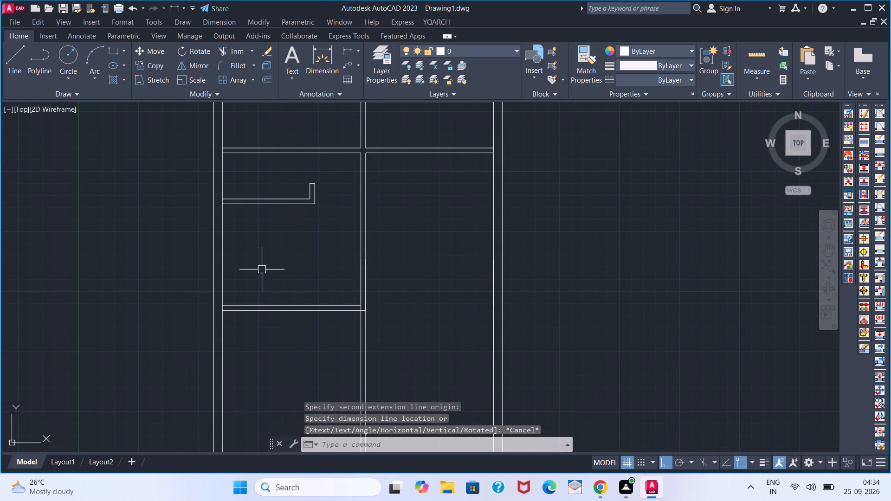
Measure the width of the upper-left room along its bottom partition up to the central wall, without placing the dimension.
{"action": "scroll", "coordinate": [232, 282], "scroll_direction": "up", "scroll_amount": 2}
{"action": "key", "text": "space"}
{"action": "left_click", "coordinate": [209, 344]}
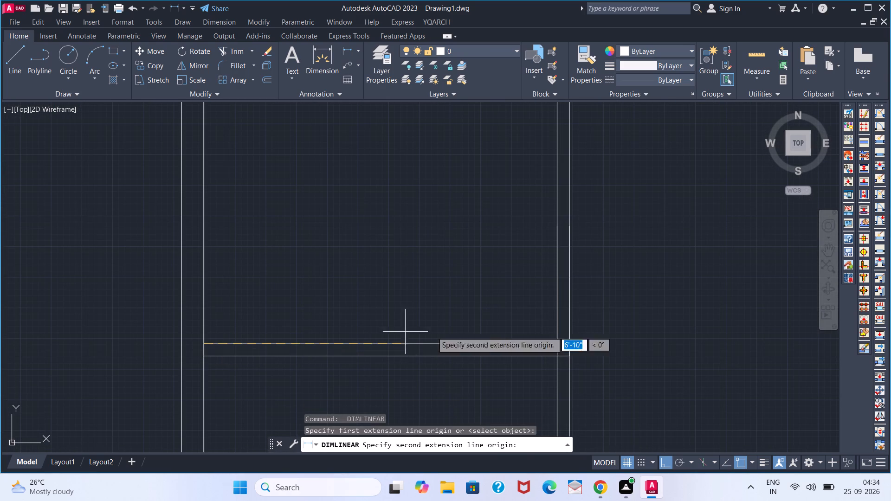
{"action": "left_click", "coordinate": [549, 344]}
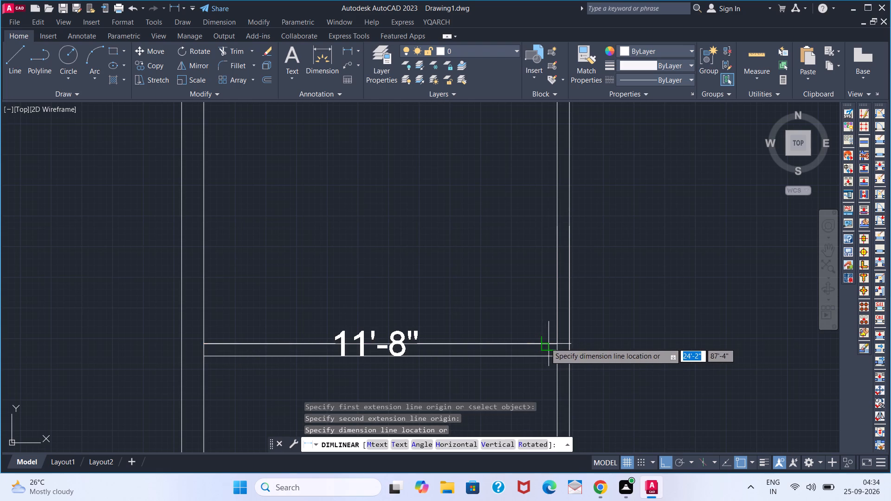
{"action": "key", "text": "Escape"}
Place a vertical linear dimension along the left outer wall's inner line for the middle-left room's height.
{"action": "scroll", "coordinate": [484, 330], "scroll_direction": "down", "scroll_amount": 2}
{"action": "middle_click_drag", "start_coordinate": [460, 325], "coordinate": [394, 190]}
{"action": "scroll", "coordinate": [353, 203], "scroll_direction": "down", "scroll_amount": 1}
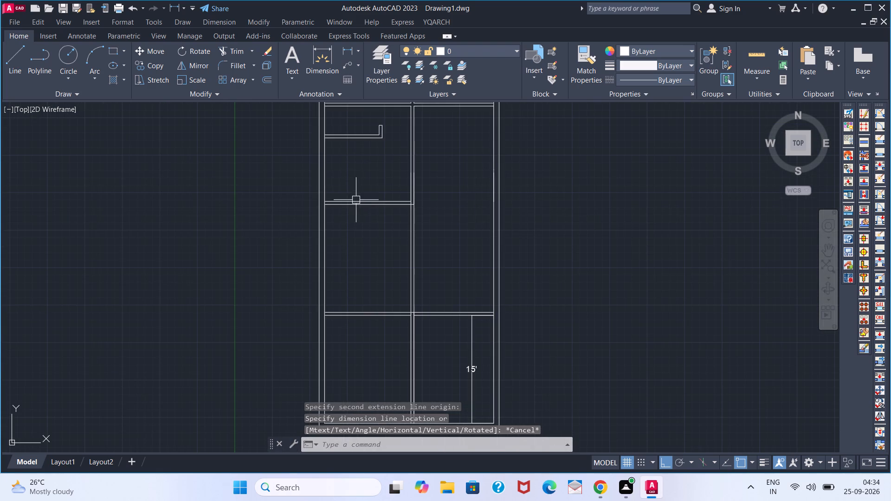
{"action": "left_click", "coordinate": [346, 51]}
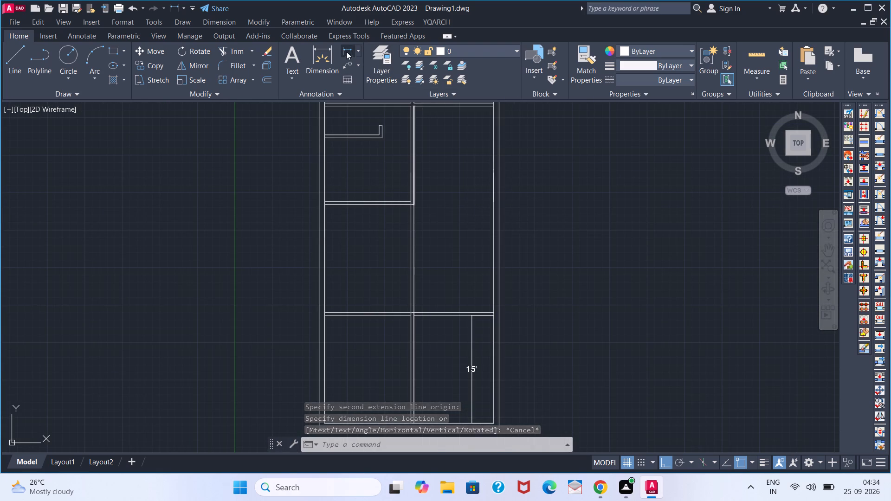
{"action": "scroll", "coordinate": [332, 227], "scroll_direction": "up", "scroll_amount": 2}
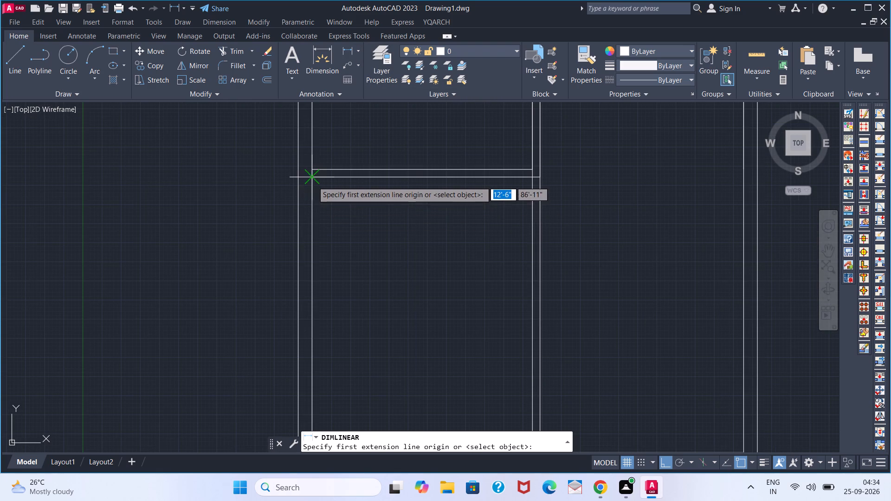
{"action": "left_click", "coordinate": [313, 181]}
{"action": "middle_click_drag", "start_coordinate": [366, 327], "coordinate": [374, 231]}
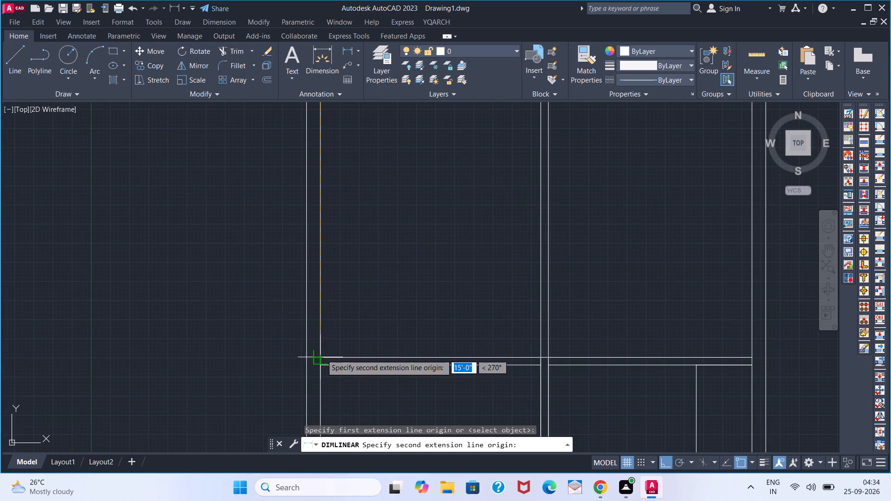
{"action": "left_click", "coordinate": [322, 354]}
{"action": "left_click", "coordinate": [327, 353]}
Place a horizontal linear dimension across the middle-left room, just above its bottom partition.
{"action": "key", "text": "space"}
{"action": "left_click", "coordinate": [323, 355]}
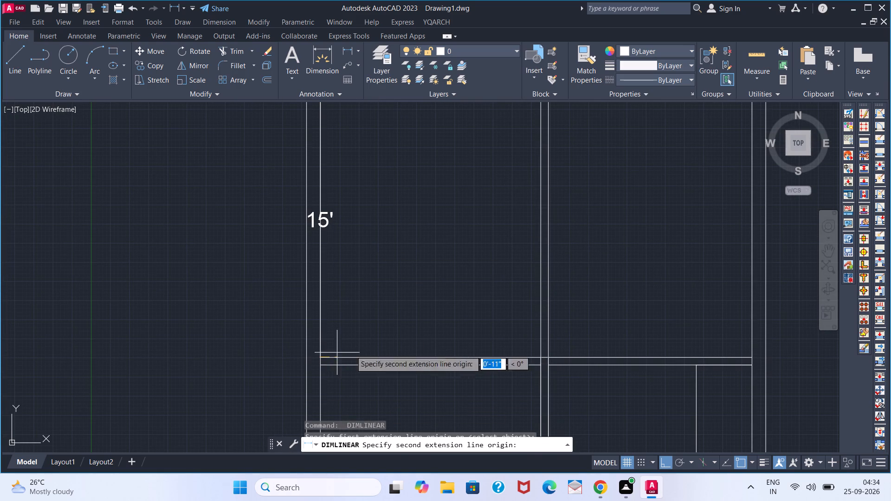
{"action": "left_click", "coordinate": [534, 358]}
{"action": "left_click", "coordinate": [525, 332]}
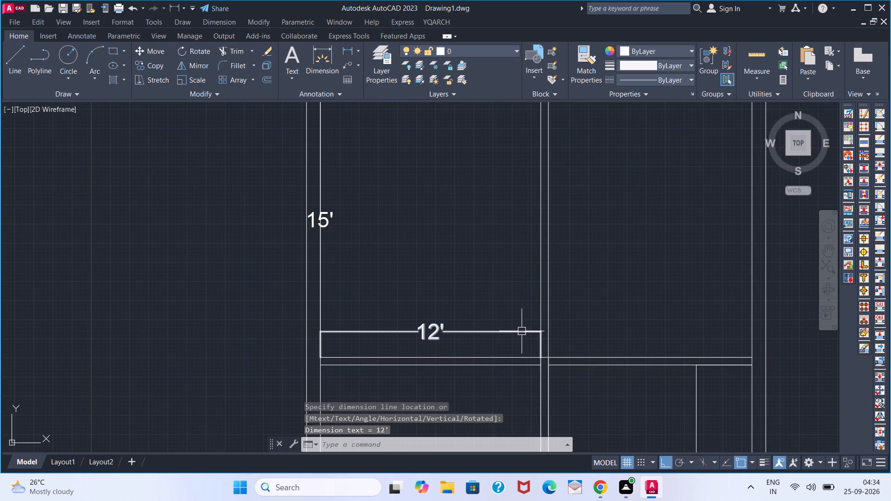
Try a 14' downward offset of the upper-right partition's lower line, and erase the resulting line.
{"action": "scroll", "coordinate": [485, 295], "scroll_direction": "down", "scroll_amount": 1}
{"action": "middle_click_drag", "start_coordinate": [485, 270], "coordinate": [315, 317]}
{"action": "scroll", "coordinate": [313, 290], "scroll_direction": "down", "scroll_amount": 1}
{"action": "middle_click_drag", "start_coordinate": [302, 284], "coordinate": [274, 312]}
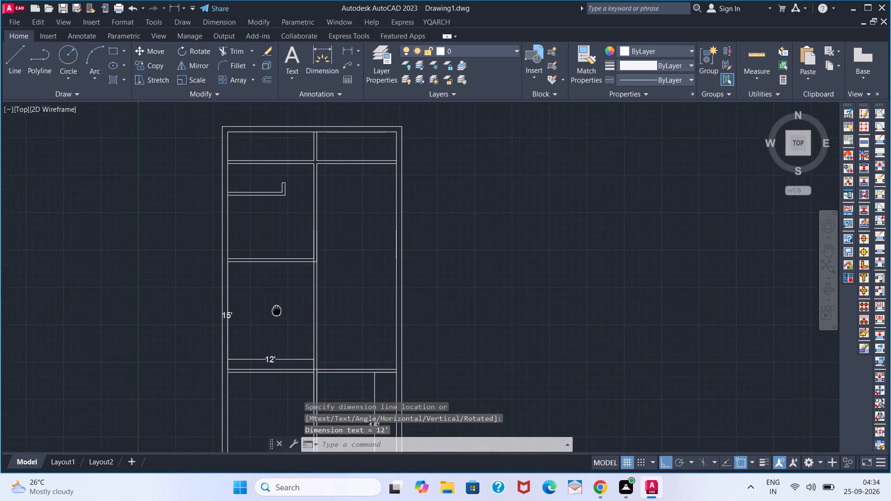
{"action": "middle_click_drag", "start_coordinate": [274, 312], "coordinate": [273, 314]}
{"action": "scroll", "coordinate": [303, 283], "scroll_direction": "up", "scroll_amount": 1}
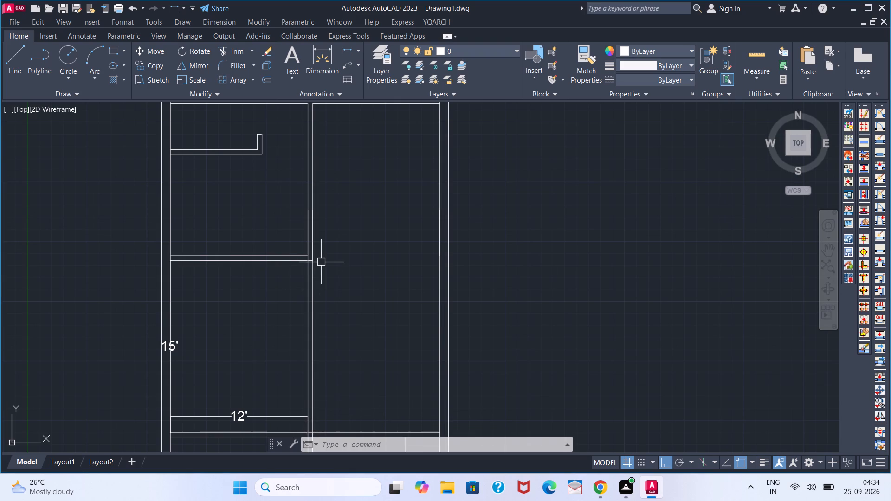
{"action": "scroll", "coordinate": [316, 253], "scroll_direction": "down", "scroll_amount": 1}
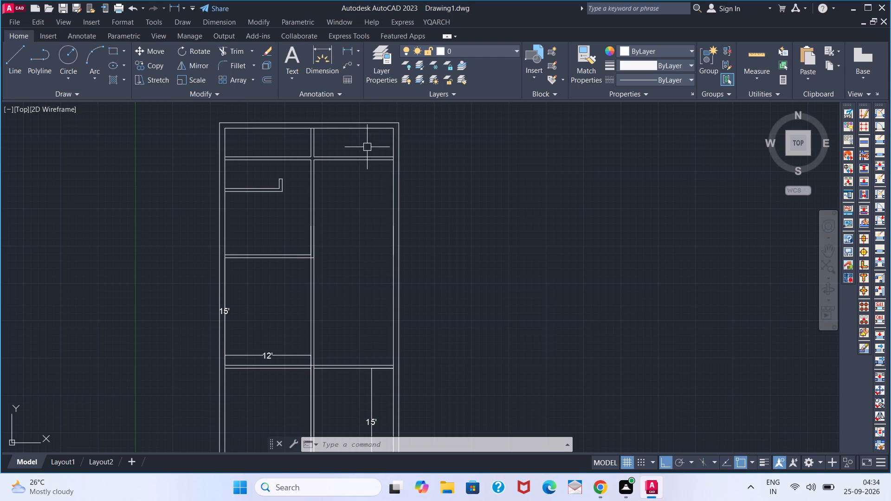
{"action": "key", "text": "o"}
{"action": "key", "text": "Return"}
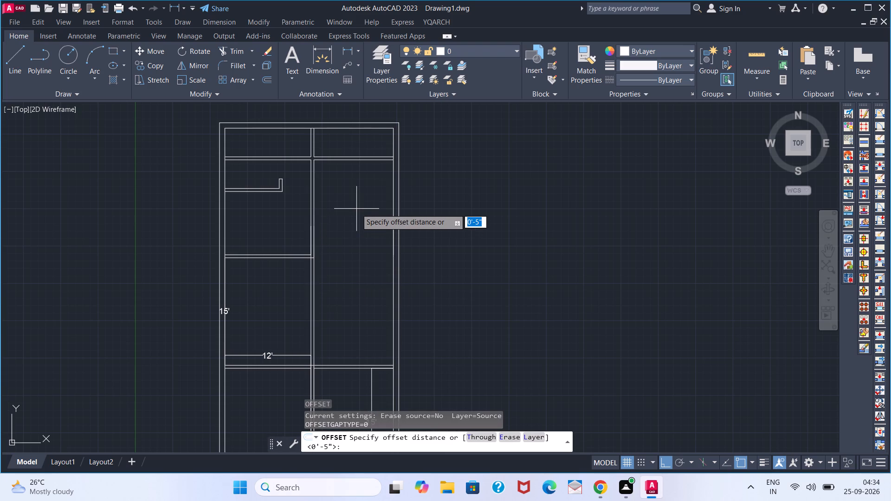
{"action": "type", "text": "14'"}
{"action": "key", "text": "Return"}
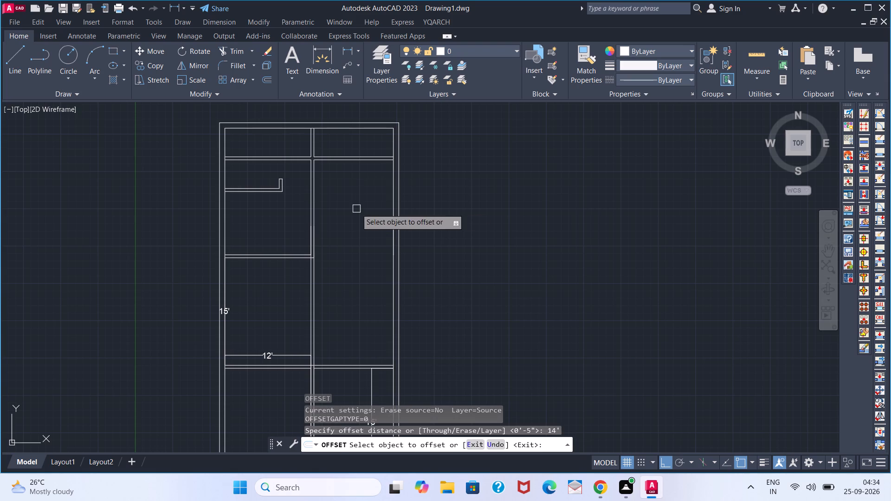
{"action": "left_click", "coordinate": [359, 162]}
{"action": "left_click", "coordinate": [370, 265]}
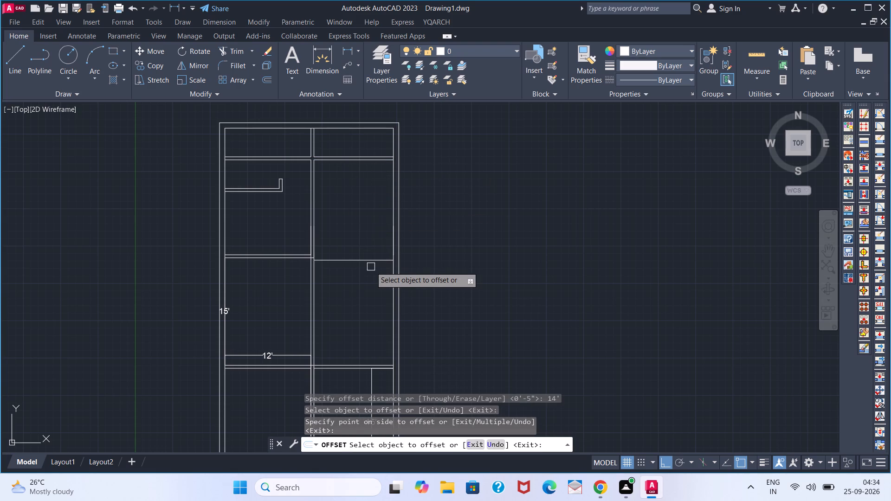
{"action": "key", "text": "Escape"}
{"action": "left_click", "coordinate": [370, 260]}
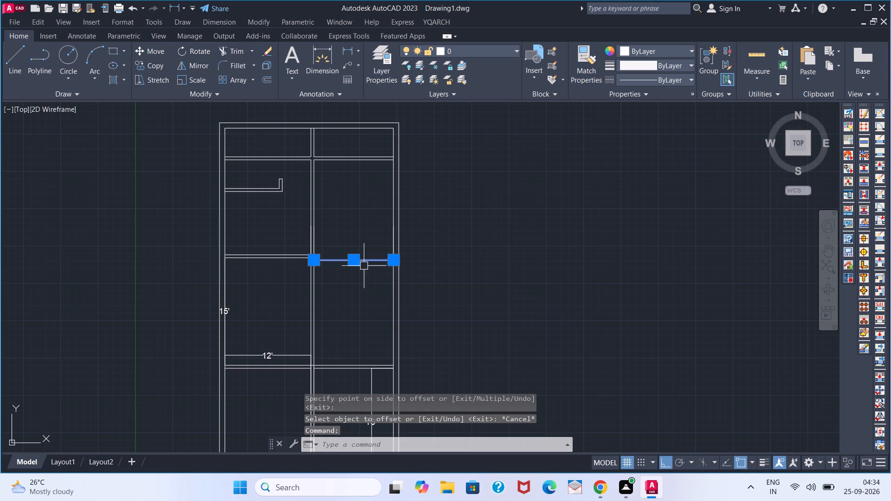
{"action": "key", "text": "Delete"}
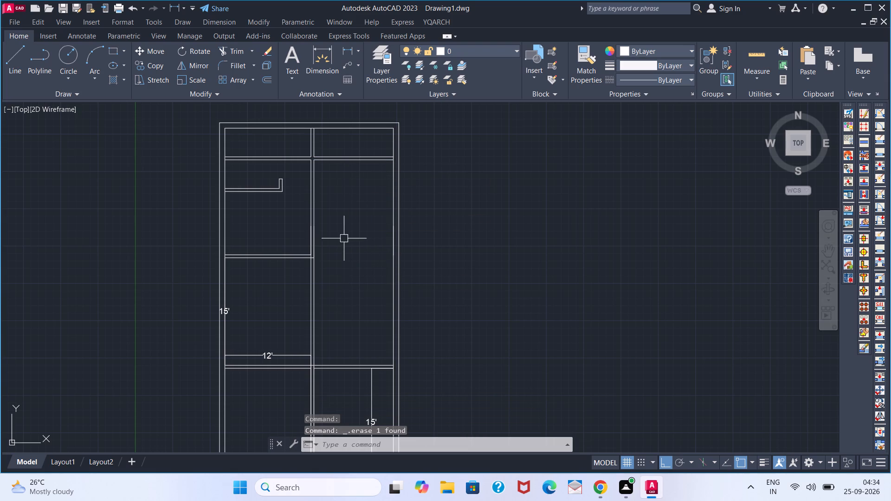
Offset the upper-right partition's lower line 17' downward, and offset the new line another 5" down to form a partition.
{"action": "key", "text": "o"}
{"action": "key", "text": "Return"}
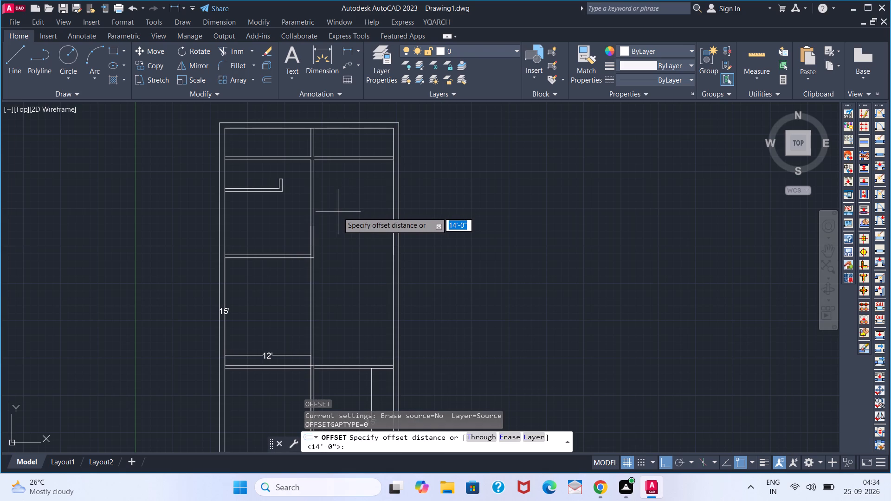
{"action": "key", "text": "1"}
{"action": "key", "text": "7"}
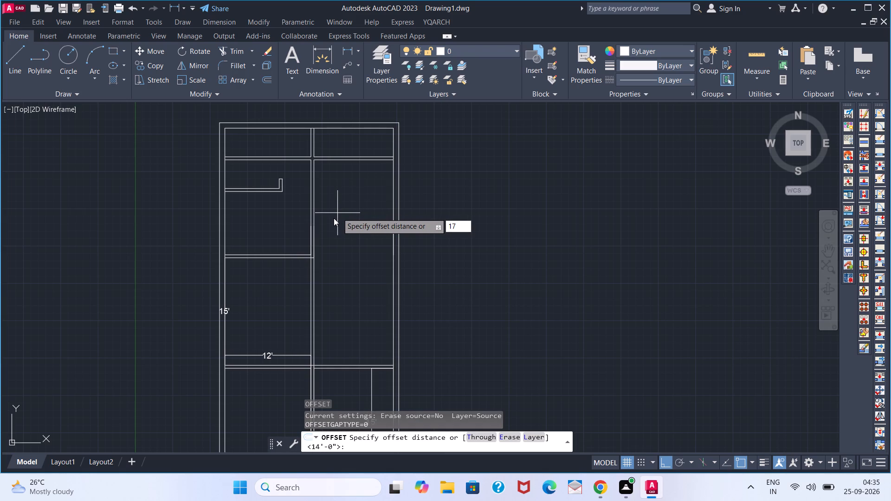
{"action": "key", "text": "apostrophe"}
{"action": "key", "text": "Return"}
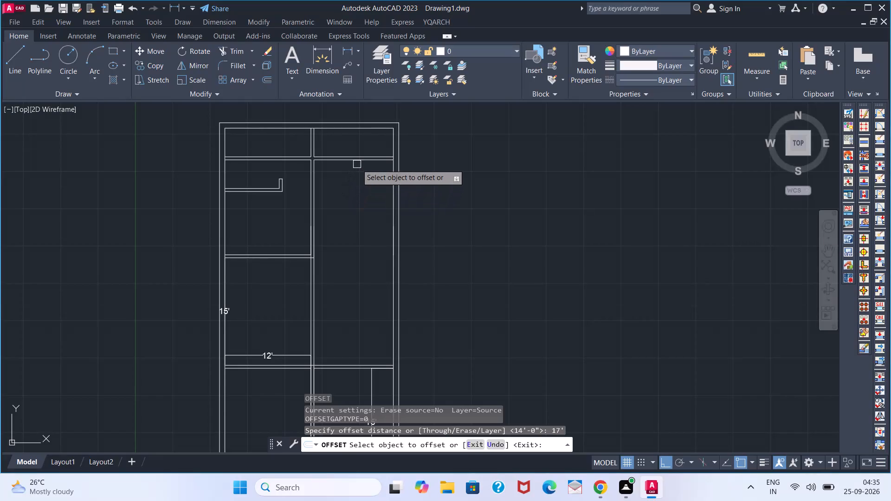
{"action": "left_click", "coordinate": [358, 162]}
{"action": "left_click", "coordinate": [368, 232]}
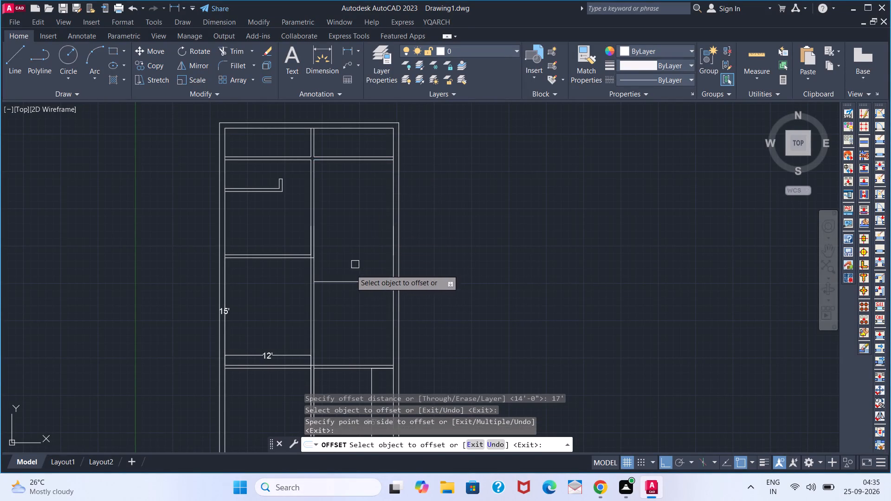
{"action": "left_click", "coordinate": [341, 283]}
{"action": "key", "text": "5"}
{"action": "key", "text": "Return"}
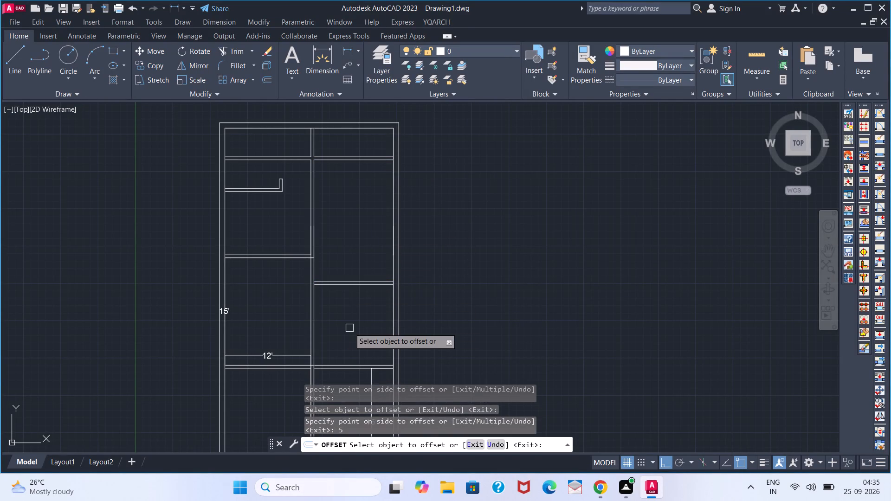
Offset the new right-side partition's lower line 4' downward, and offset the resulting line another 5" down.
{"action": "middle_click_drag", "start_coordinate": [349, 316], "coordinate": [355, 250]}
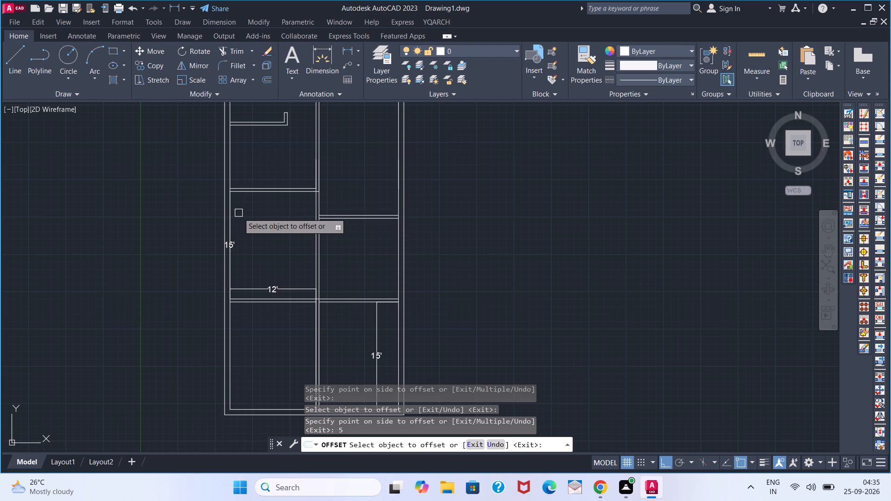
{"action": "middle_click_drag", "start_coordinate": [275, 218], "coordinate": [254, 261]}
{"action": "middle_click_drag", "start_coordinate": [250, 263], "coordinate": [235, 273]}
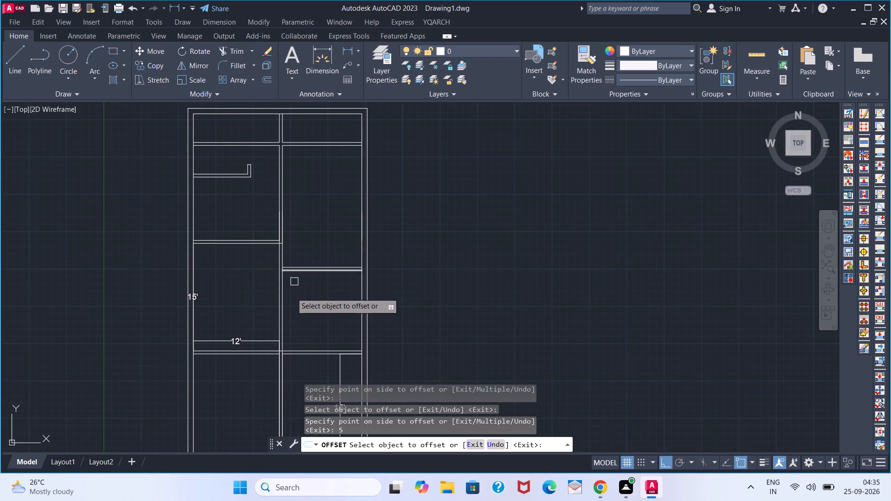
{"action": "left_click", "coordinate": [306, 272]}
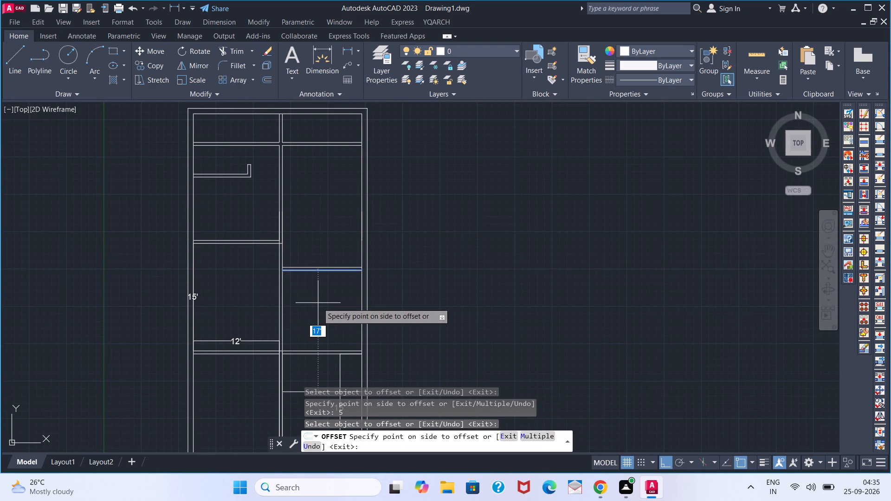
{"action": "type", "text": "4'"}
{"action": "key", "text": "Return"}
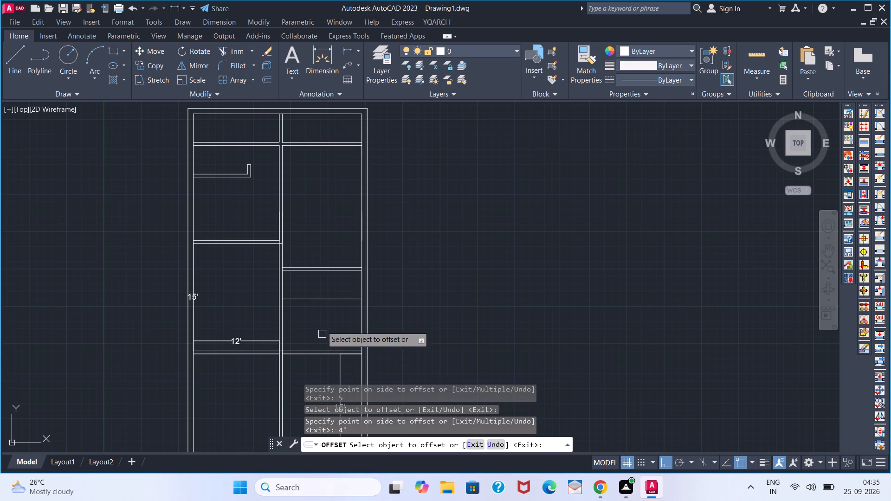
{"action": "left_click", "coordinate": [323, 299]}
{"action": "key", "text": "5"}
{"action": "key", "text": "Return"}
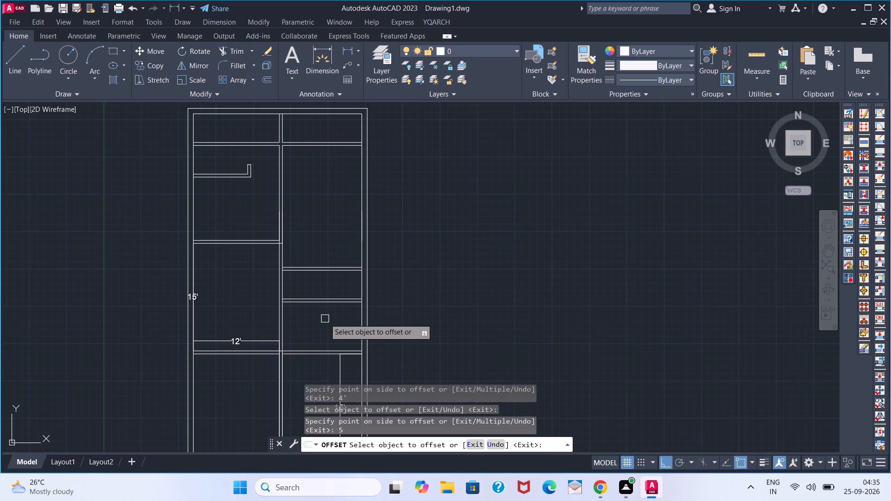
{"action": "key", "text": "space"}
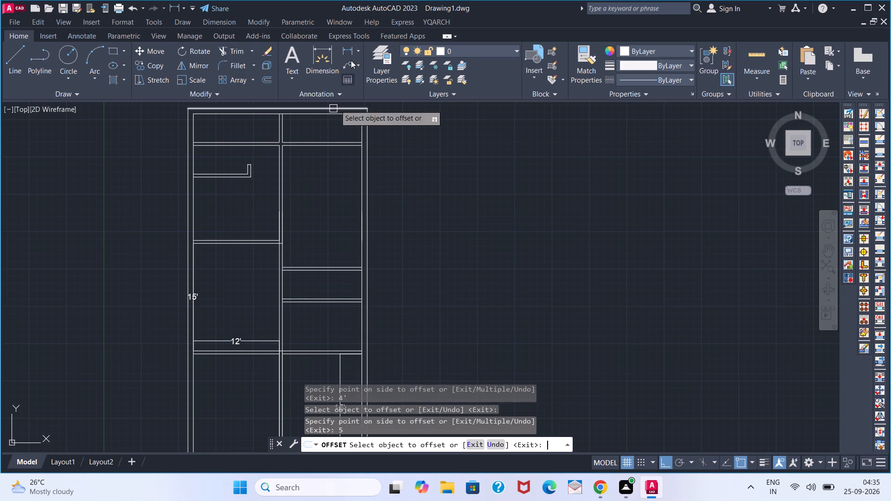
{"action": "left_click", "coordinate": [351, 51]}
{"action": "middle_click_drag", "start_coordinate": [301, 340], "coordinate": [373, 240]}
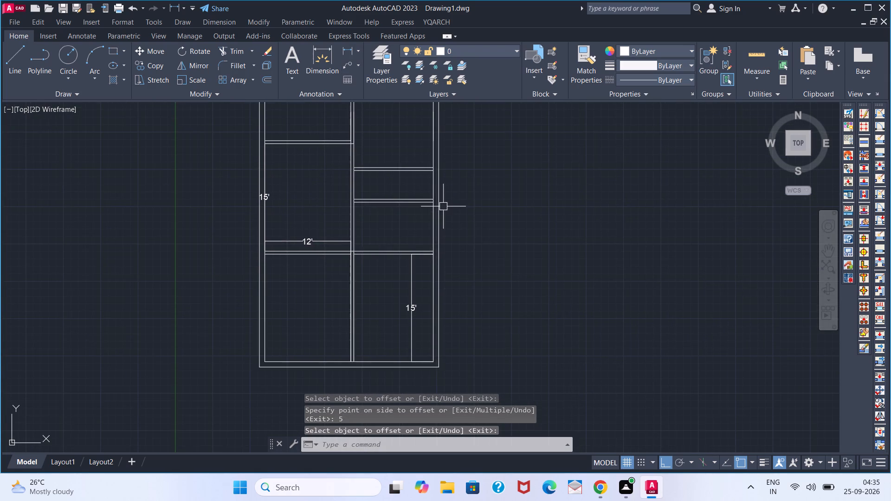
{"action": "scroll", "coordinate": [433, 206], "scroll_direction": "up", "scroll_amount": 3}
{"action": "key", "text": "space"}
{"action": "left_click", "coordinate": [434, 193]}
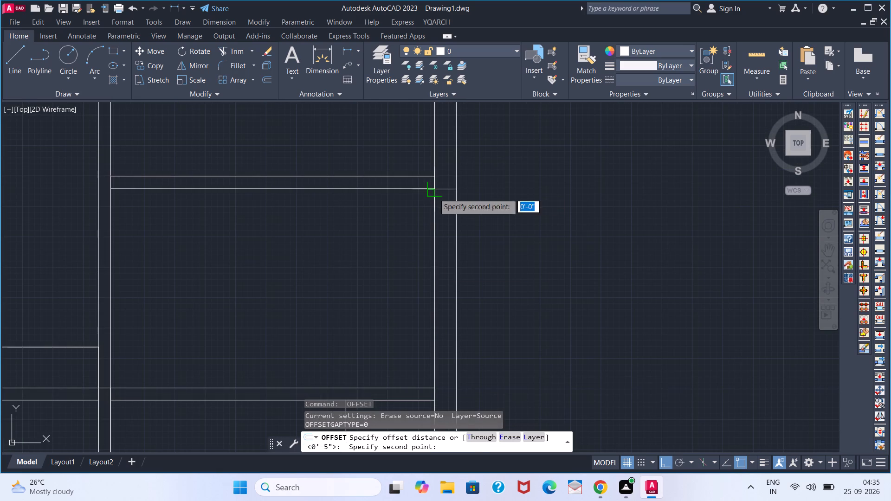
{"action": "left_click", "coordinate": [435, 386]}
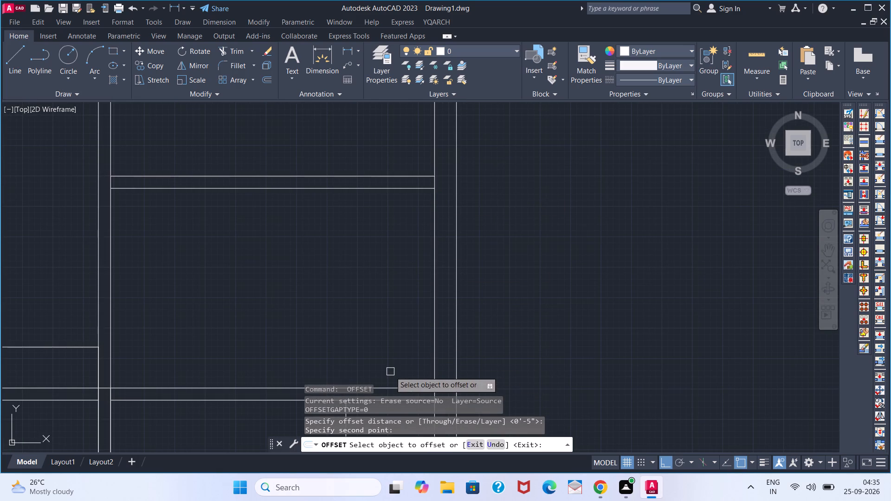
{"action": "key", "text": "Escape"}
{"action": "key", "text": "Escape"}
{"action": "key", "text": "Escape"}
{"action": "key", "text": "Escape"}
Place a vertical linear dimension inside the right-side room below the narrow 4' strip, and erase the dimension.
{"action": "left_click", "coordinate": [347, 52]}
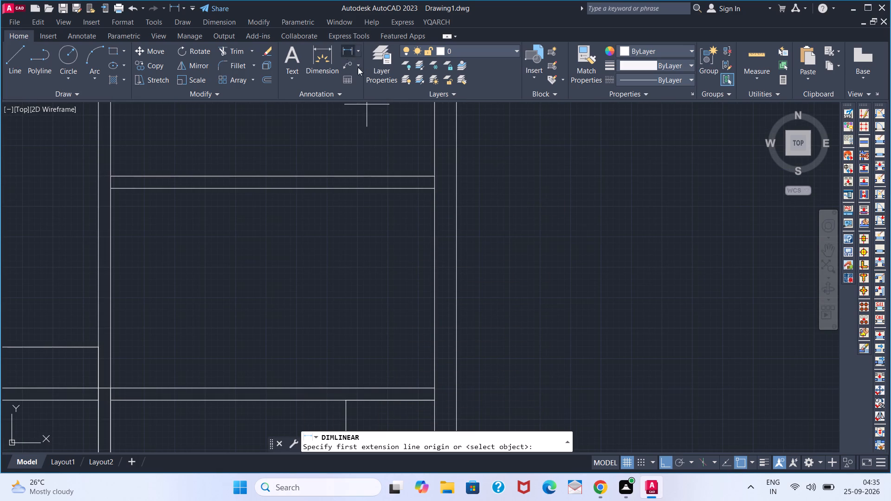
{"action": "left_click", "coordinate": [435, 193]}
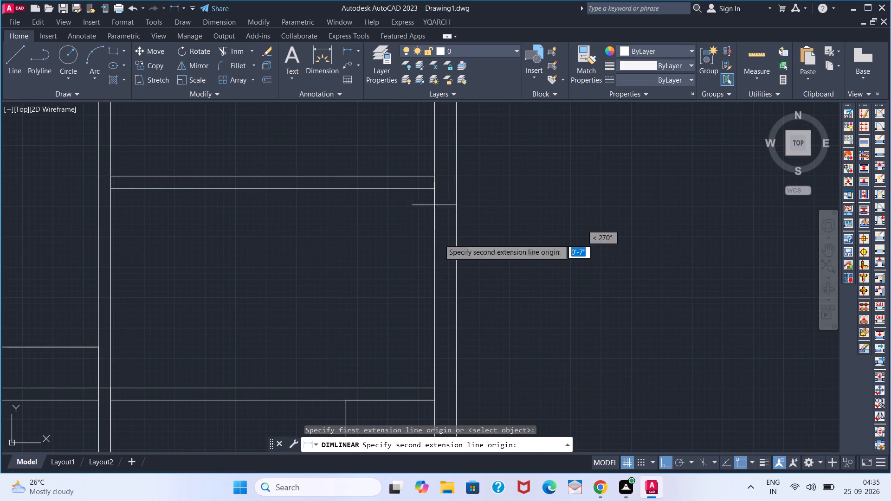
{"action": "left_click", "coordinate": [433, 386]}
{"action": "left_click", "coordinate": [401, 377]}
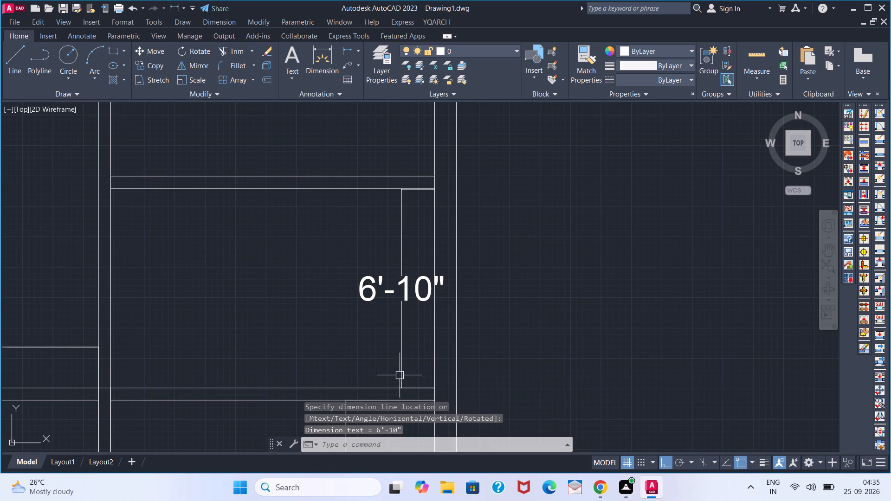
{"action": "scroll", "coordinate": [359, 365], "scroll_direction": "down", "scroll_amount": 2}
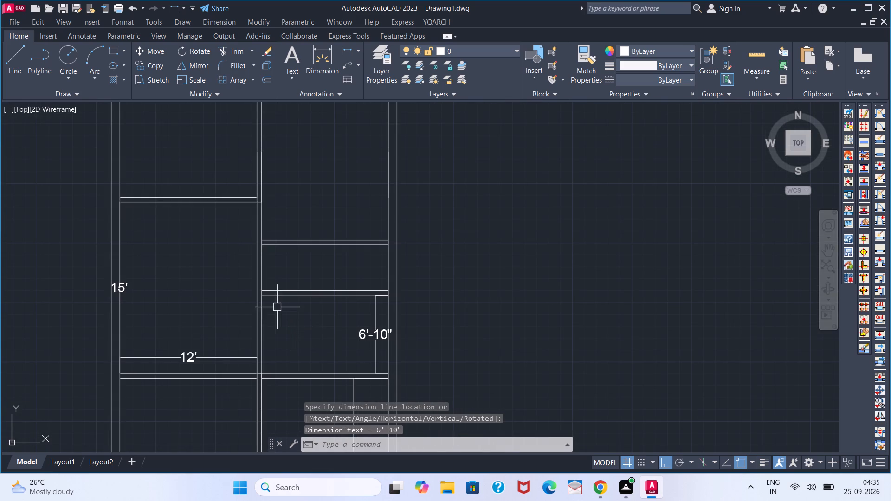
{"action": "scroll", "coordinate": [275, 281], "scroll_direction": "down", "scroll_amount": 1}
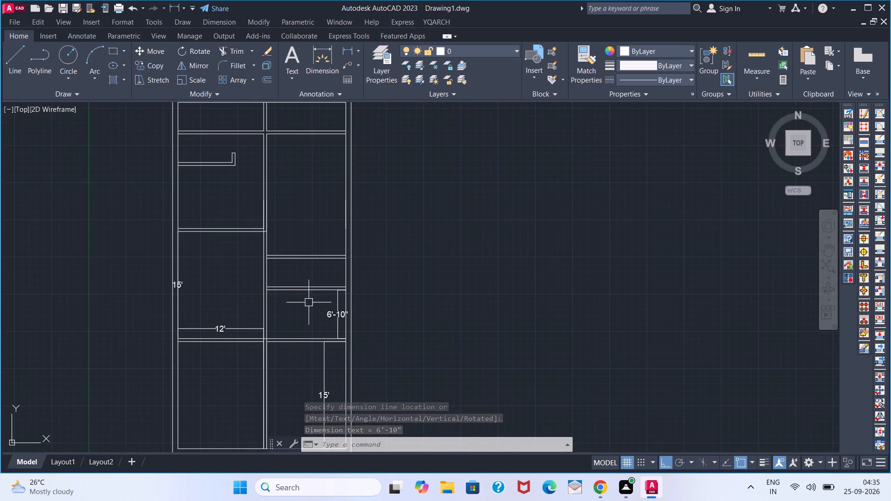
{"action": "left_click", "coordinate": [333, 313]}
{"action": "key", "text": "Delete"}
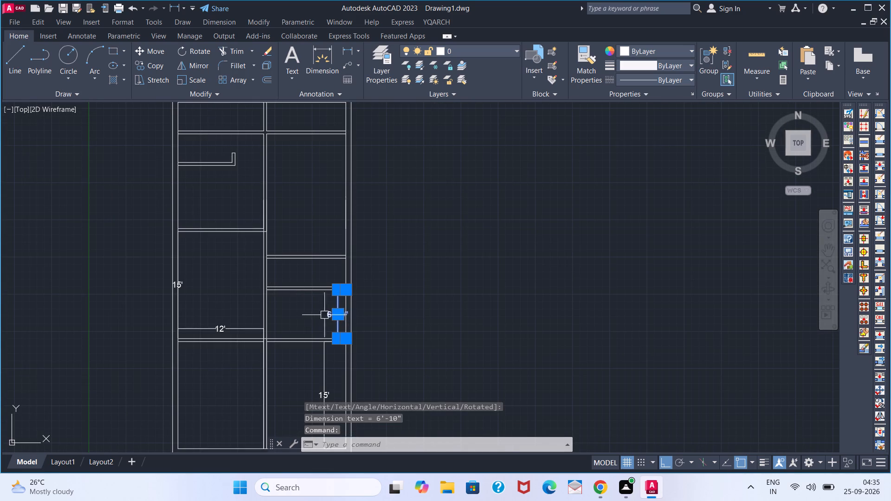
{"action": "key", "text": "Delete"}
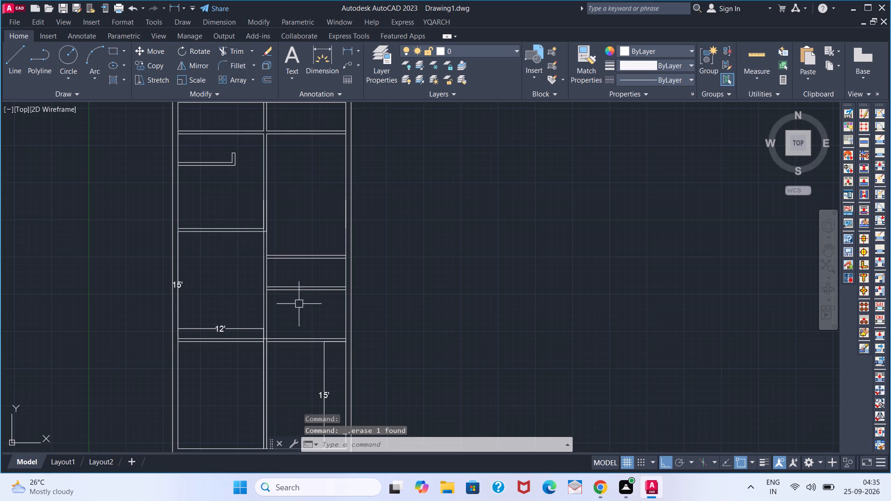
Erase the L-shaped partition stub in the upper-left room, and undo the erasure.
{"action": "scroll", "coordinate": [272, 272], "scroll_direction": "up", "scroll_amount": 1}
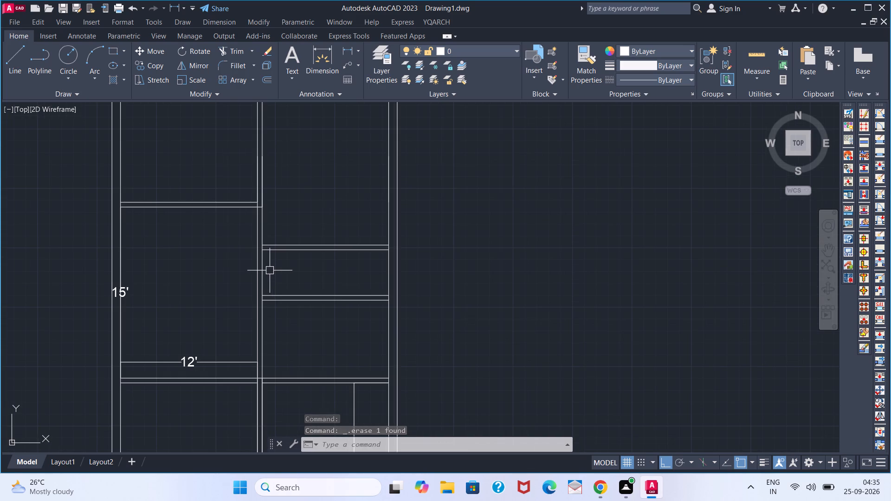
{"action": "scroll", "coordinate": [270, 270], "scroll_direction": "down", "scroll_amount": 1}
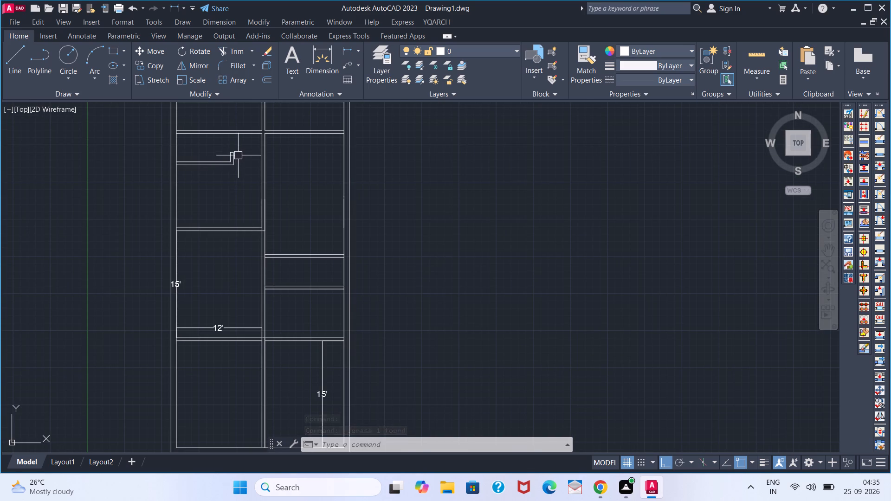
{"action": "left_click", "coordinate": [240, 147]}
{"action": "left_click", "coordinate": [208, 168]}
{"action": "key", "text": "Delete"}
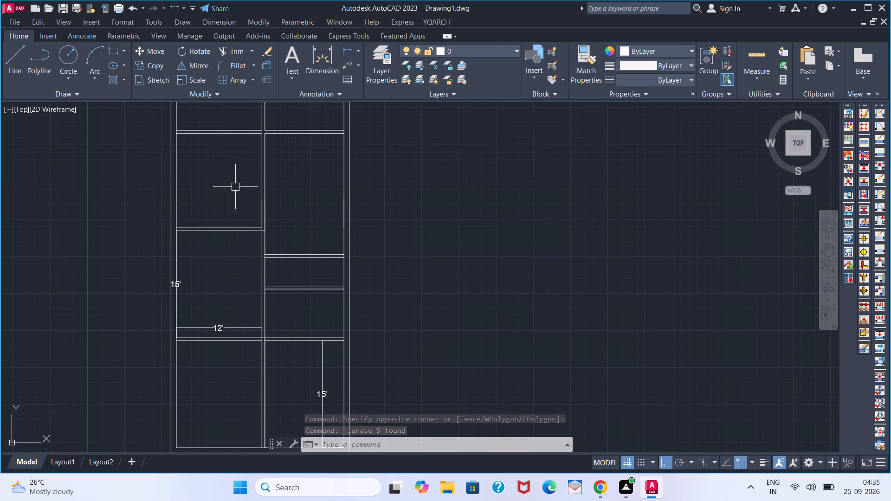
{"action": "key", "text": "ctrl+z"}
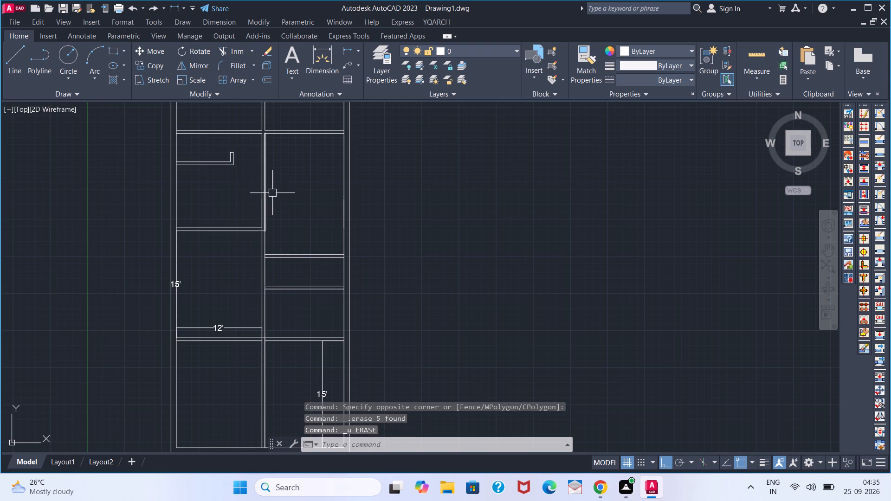
Offset the central partition's right line 4' to the right, and offset the new line another 5" to form a vertical partition.
{"action": "key", "text": "o"}
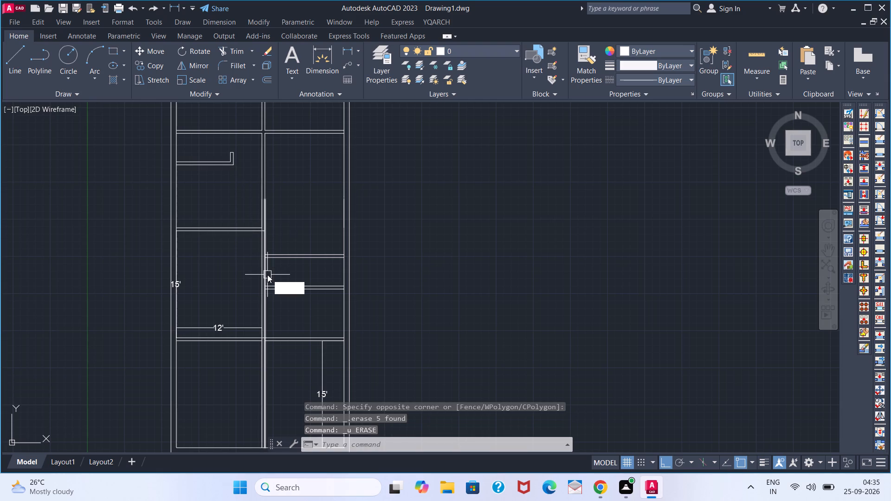
{"action": "key", "text": "Return"}
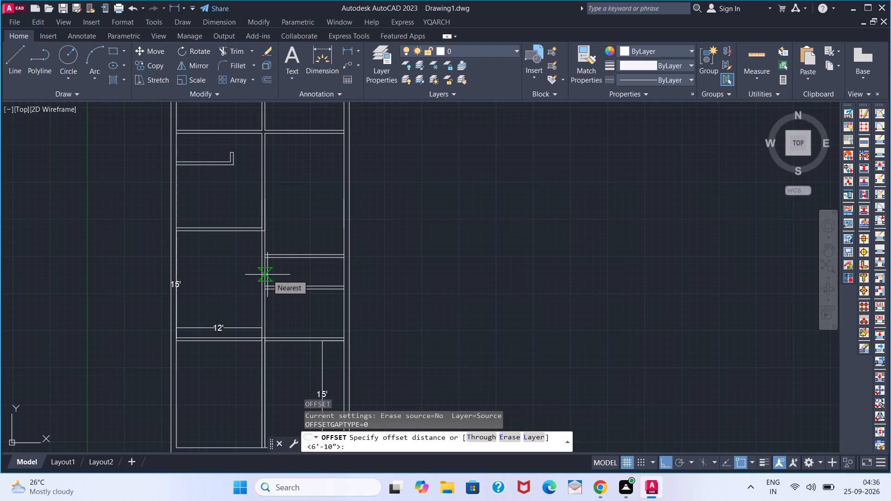
{"action": "type", "text": "4'"}
{"action": "key", "text": "Return"}
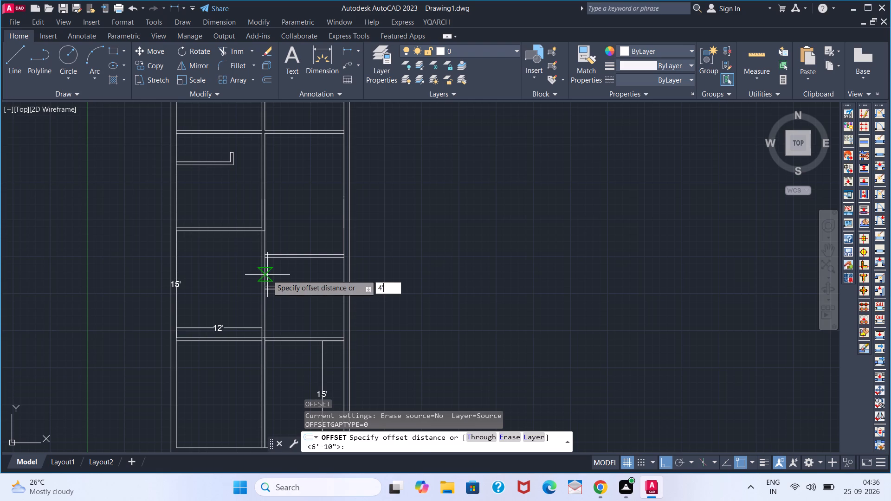
{"action": "left_click_drag", "start_coordinate": [266, 272], "coordinate": [271, 271]}
{"action": "left_click", "coordinate": [320, 268]}
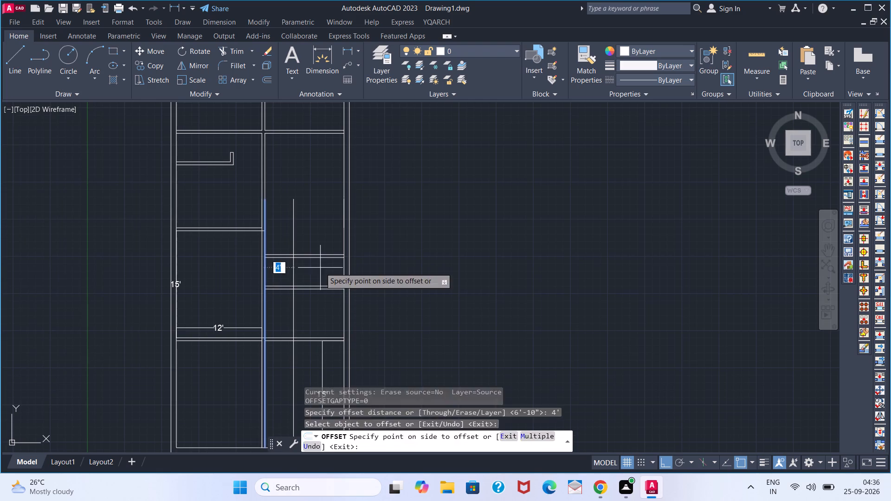
{"action": "left_click", "coordinate": [297, 276]}
{"action": "key", "text": "5"}
{"action": "key", "text": "Return"}
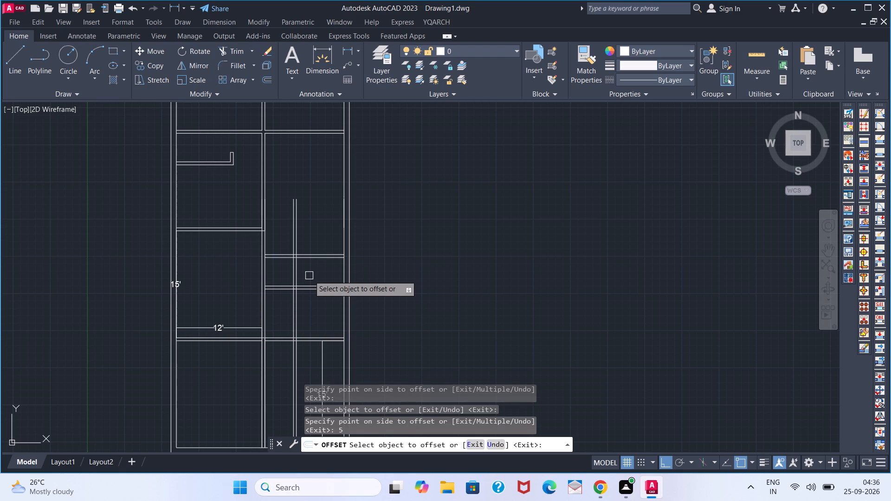
{"action": "key", "text": "Escape"}
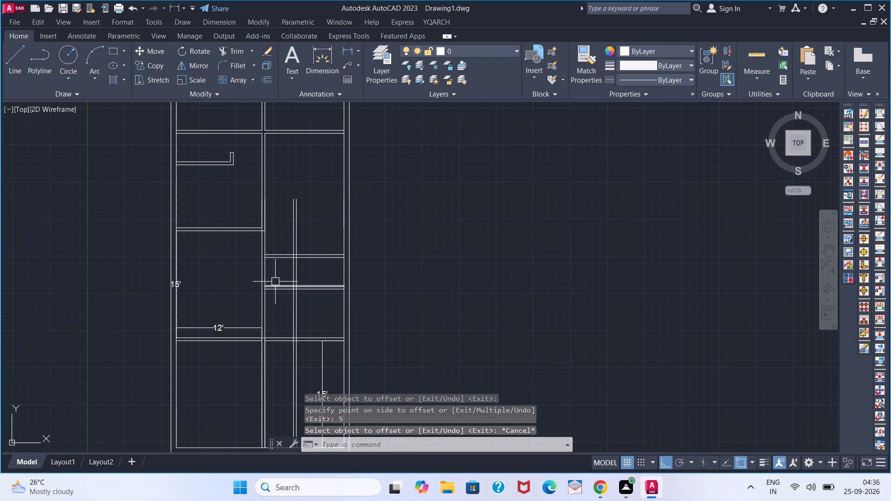
Trim the new vertical partition's lines where they cross the two horizontal partitions bounding the 4' strip.
{"action": "key", "text": "t"}
{"action": "type", "text": "R"}
{"action": "key", "text": "space"}
{"action": "scroll", "coordinate": [307, 262], "scroll_direction": "up", "scroll_amount": 4}
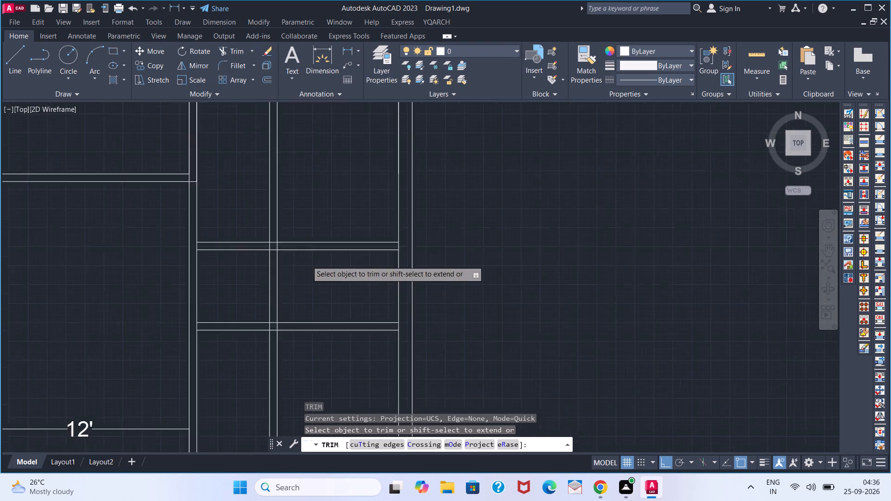
{"action": "scroll", "coordinate": [276, 251], "scroll_direction": "up", "scroll_amount": 2}
{"action": "middle_click_drag", "start_coordinate": [226, 238], "coordinate": [418, 295]}
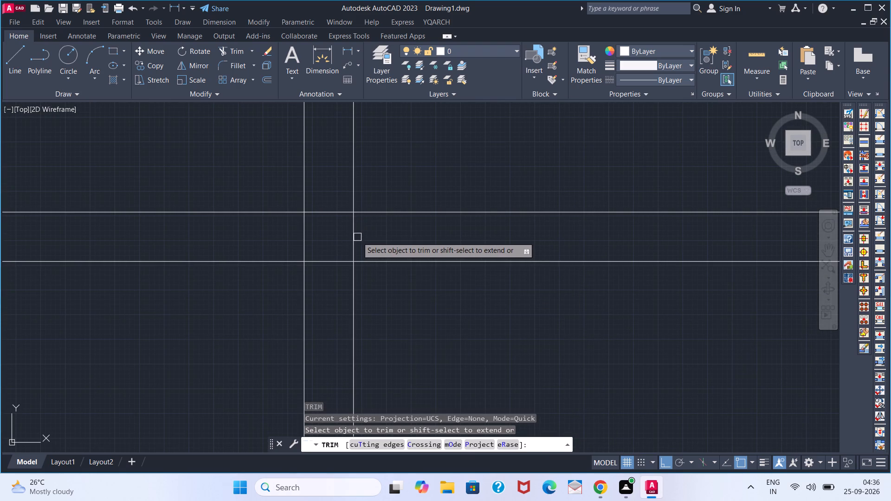
{"action": "left_click", "coordinate": [355, 237]}
{"action": "left_click", "coordinate": [305, 235]}
{"action": "scroll", "coordinate": [307, 248], "scroll_direction": "down", "scroll_amount": 4}
{"action": "middle_click_drag", "start_coordinate": [327, 349], "coordinate": [375, 228]}
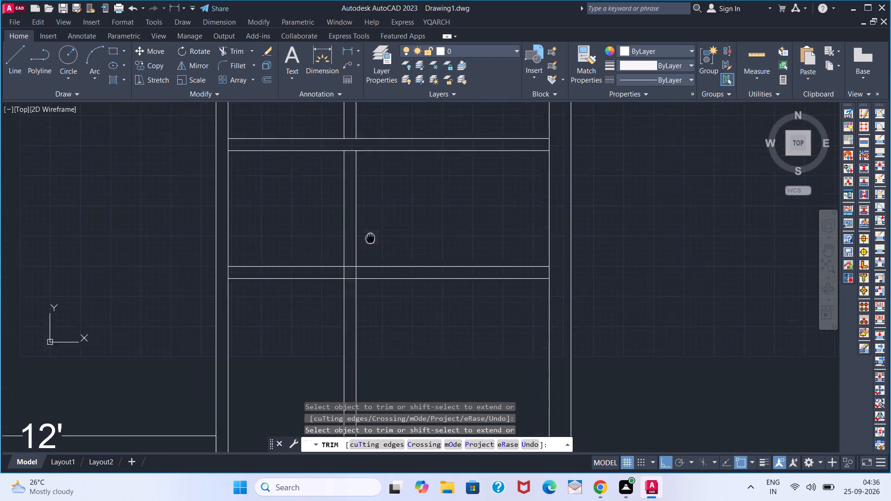
{"action": "middle_click_drag", "start_coordinate": [375, 228], "coordinate": [375, 225]}
{"action": "scroll", "coordinate": [364, 253], "scroll_direction": "up", "scroll_amount": 2}
{"action": "left_click", "coordinate": [362, 245]}
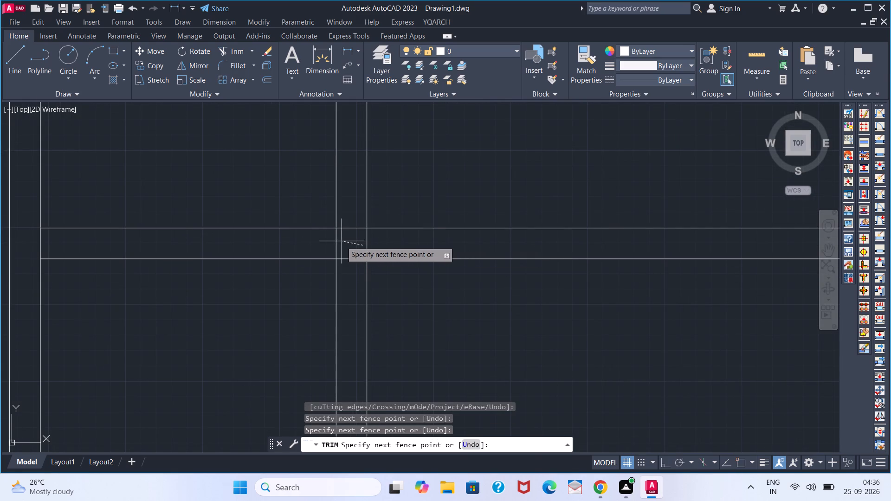
{"action": "left_click", "coordinate": [335, 241]}
{"action": "left_click", "coordinate": [368, 241]}
{"action": "key", "text": "space"}
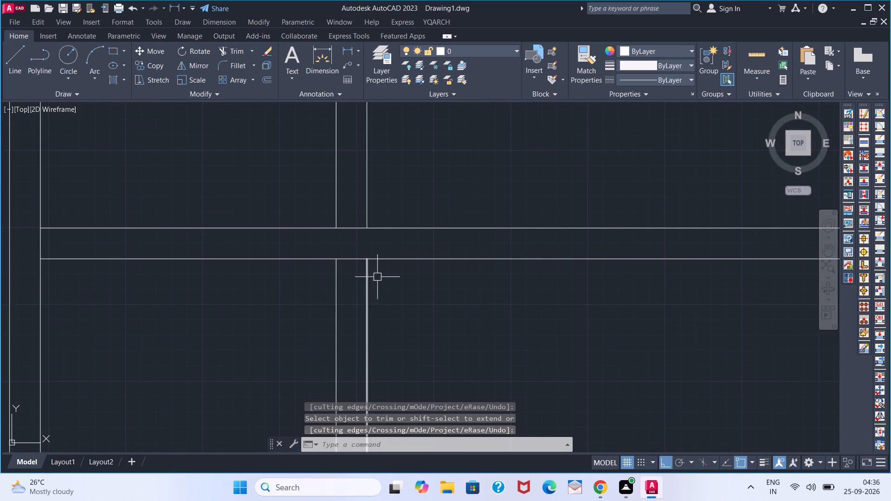
Erase the vertical partition's leftover line pairs below and above the 4' strip.
{"action": "scroll", "coordinate": [383, 280], "scroll_direction": "down", "scroll_amount": 3}
{"action": "middle_click_drag", "start_coordinate": [404, 302], "coordinate": [431, 269]}
{"action": "left_click", "coordinate": [431, 270]}
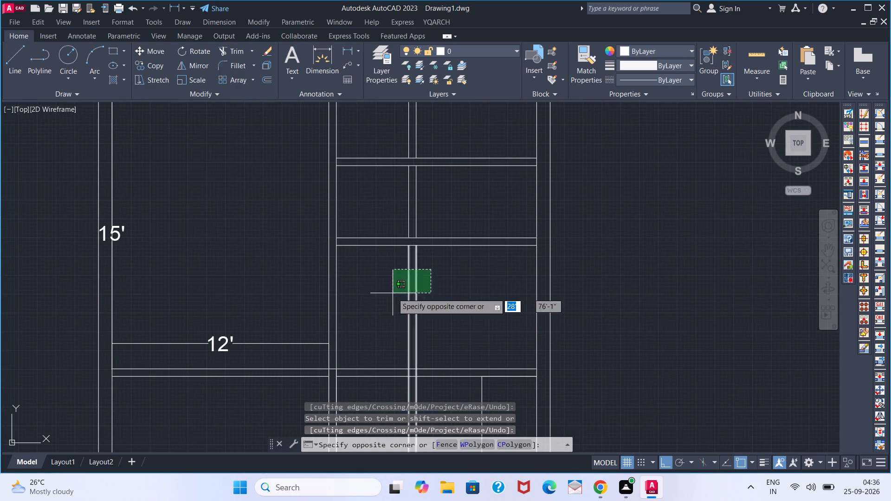
{"action": "left_click", "coordinate": [393, 293]}
{"action": "key", "text": "Delete"}
{"action": "left_click", "coordinate": [443, 116]}
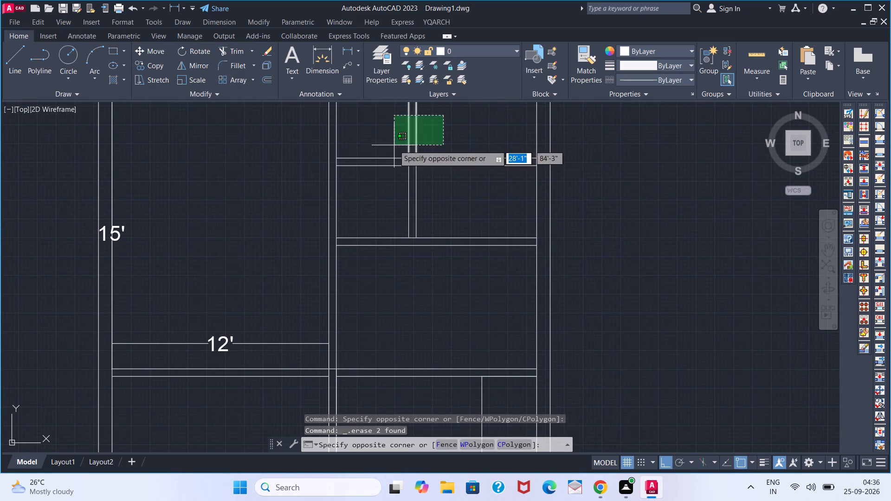
{"action": "left_click", "coordinate": [394, 145]}
{"action": "key", "text": "Delete"}
{"action": "scroll", "coordinate": [388, 208], "scroll_direction": "down", "scroll_amount": 3}
{"action": "scroll", "coordinate": [362, 200], "scroll_direction": "up", "scroll_amount": 3}
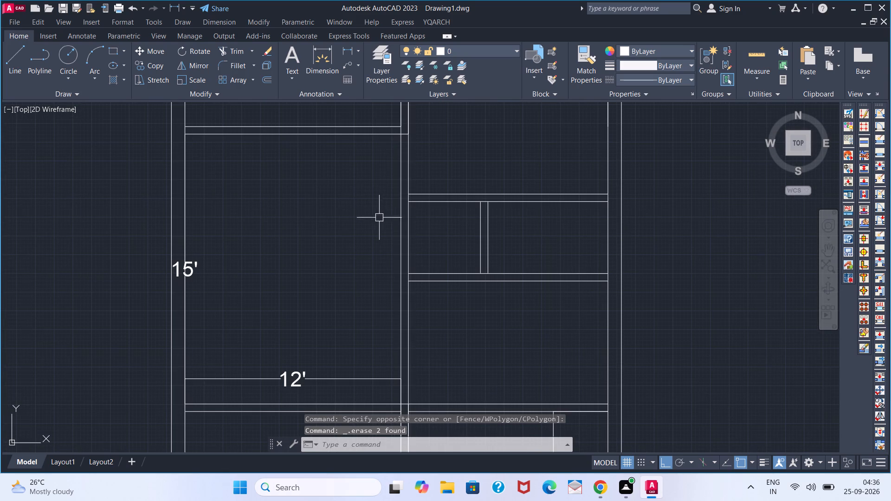
Extend the two horizontal lines bounding the 4' strip leftward to the central partition's left line.
{"action": "key", "text": "e"}
{"action": "key", "text": "x"}
{"action": "key", "text": "space"}
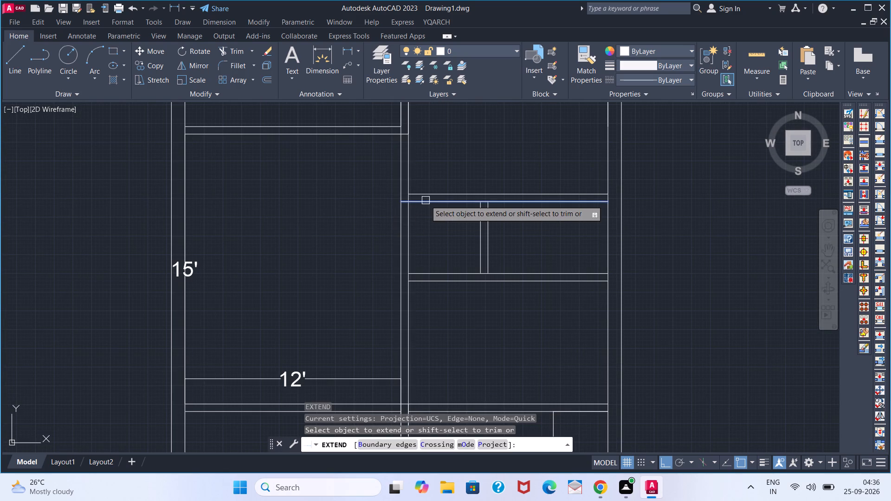
{"action": "left_click", "coordinate": [426, 200]}
{"action": "left_click", "coordinate": [433, 271]}
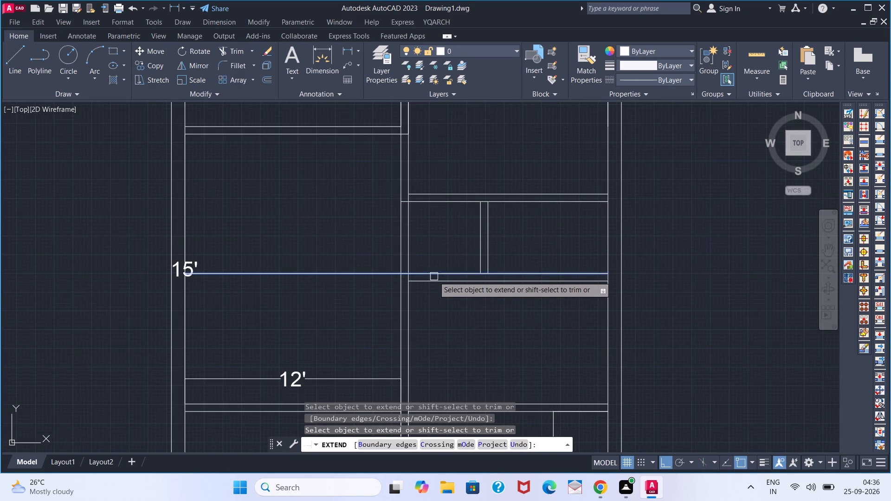
{"action": "key", "text": "space"}
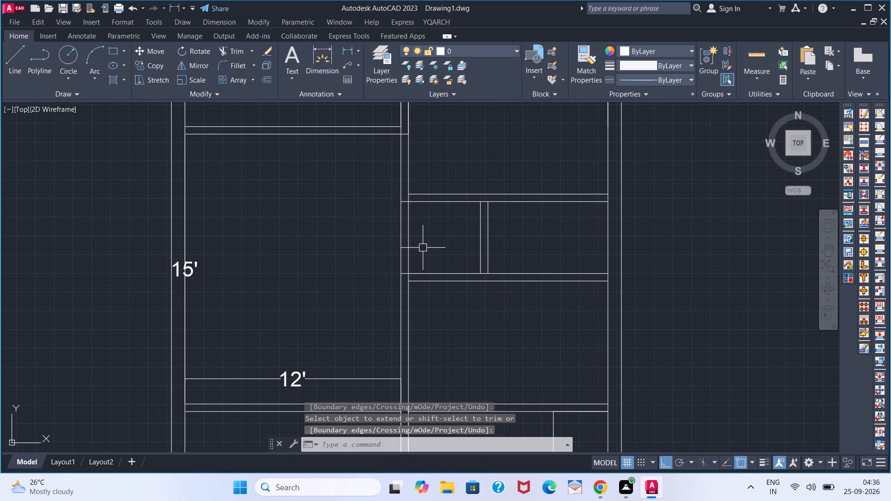
Trim both central partition lines between the extended lines to open the 4' strip to the middle-left room.
{"action": "type", "text": "TR"}
{"action": "key", "text": "space"}
{"action": "left_click", "coordinate": [422, 247]}
{"action": "left_click", "coordinate": [391, 246]}
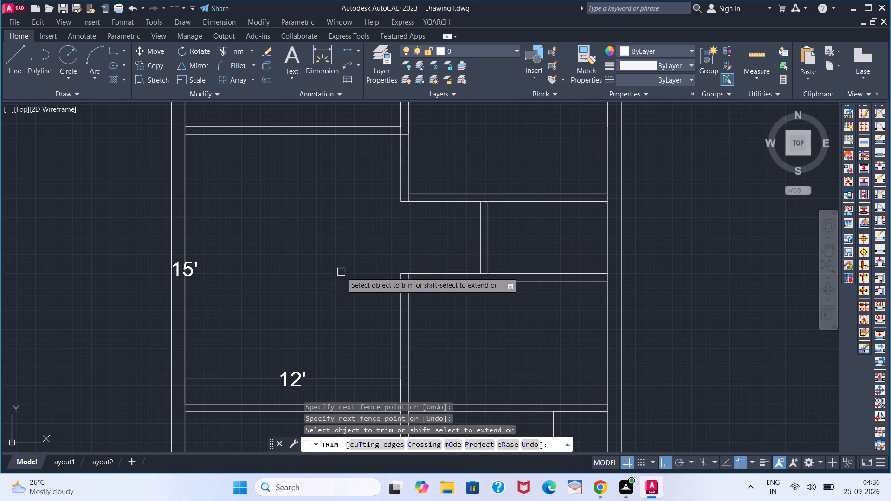
{"action": "scroll", "coordinate": [341, 272], "scroll_direction": "down", "scroll_amount": 3}
{"action": "key", "text": "space"}
{"action": "key", "text": "space"}
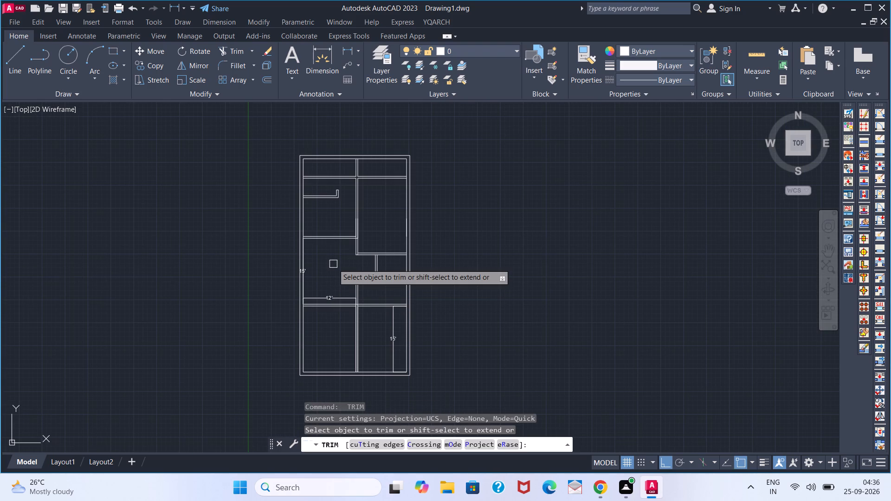
{"action": "key", "text": "space"}
{"action": "key", "text": "space"}
{"action": "key", "text": "Escape"}
{"action": "key", "text": "Escape"}
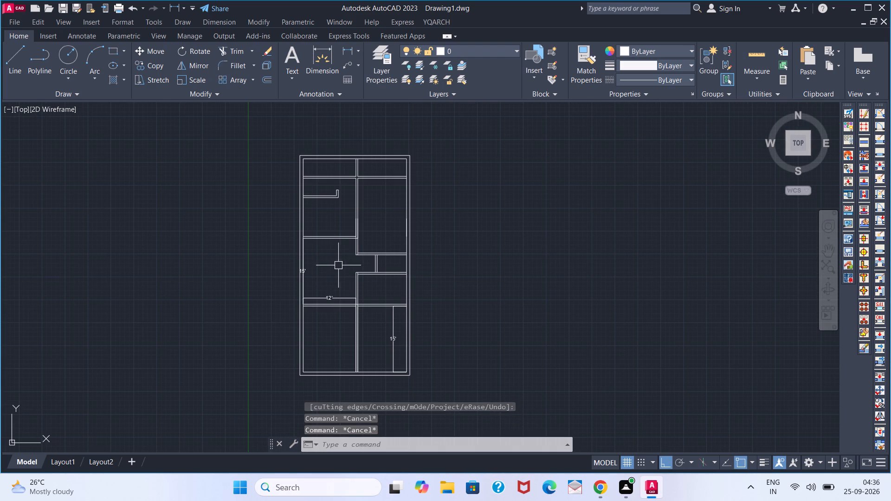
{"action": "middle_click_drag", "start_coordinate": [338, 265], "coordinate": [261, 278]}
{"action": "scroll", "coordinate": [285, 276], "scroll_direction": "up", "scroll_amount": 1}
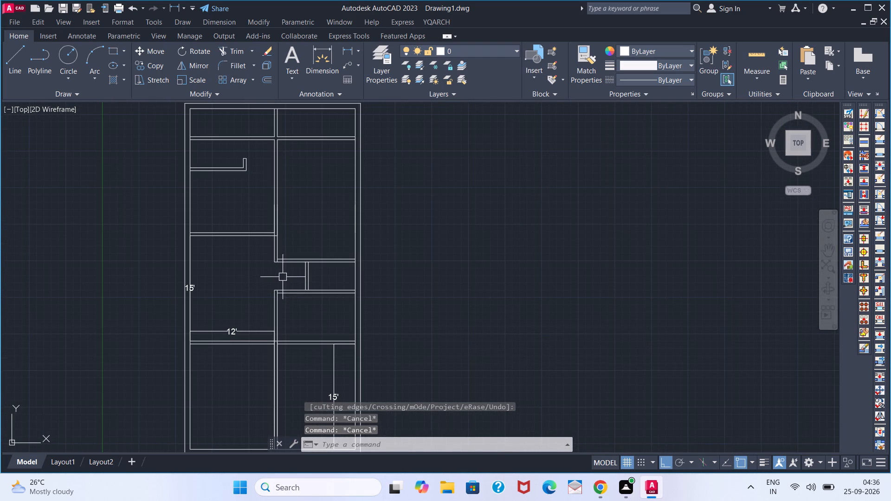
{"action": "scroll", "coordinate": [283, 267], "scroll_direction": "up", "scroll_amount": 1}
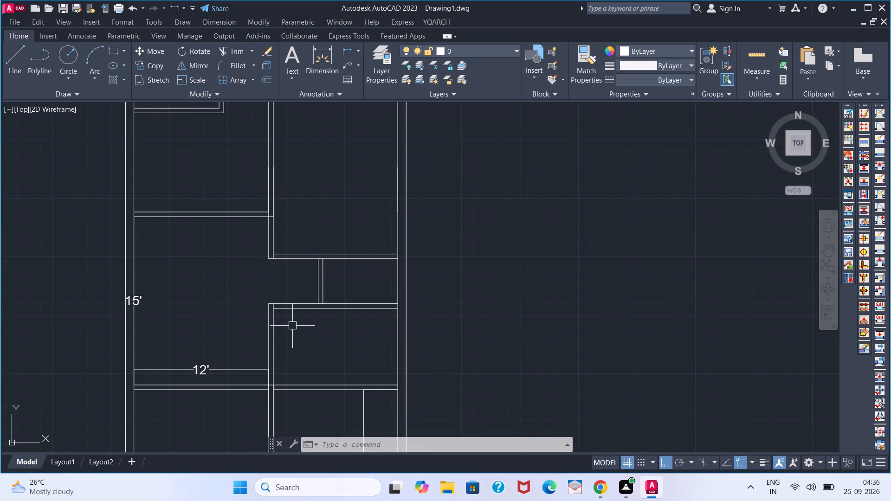
Offset the lower line of the partition above the 4' strip by 2'8" downward into the strip.
{"action": "scroll", "coordinate": [292, 326], "scroll_direction": "down", "scroll_amount": 1}
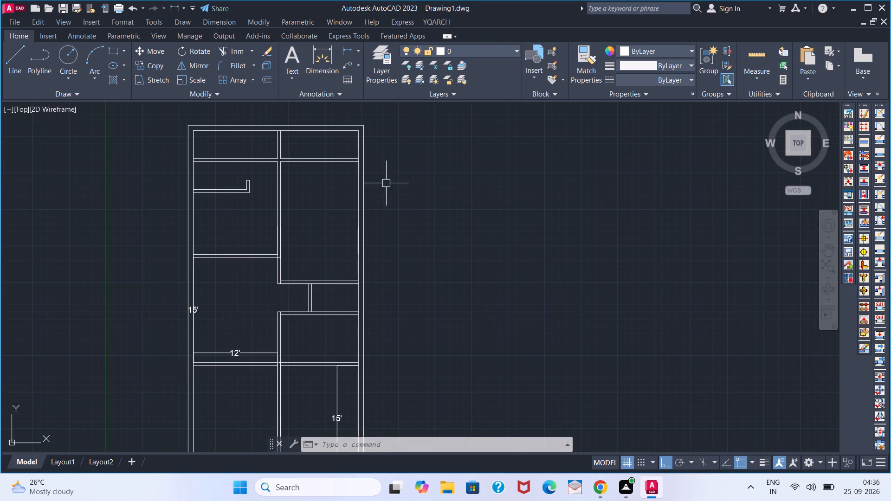
{"action": "scroll", "coordinate": [320, 292], "scroll_direction": "up", "scroll_amount": 1}
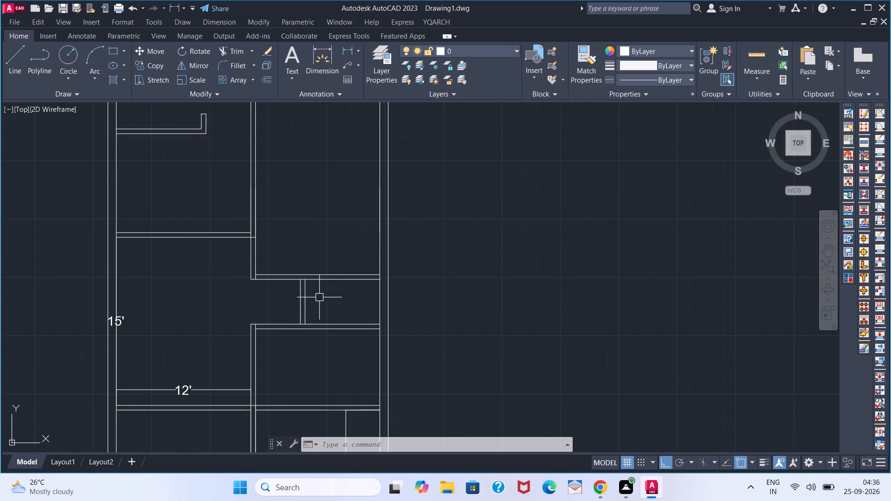
{"action": "key", "text": "o"}
{"action": "key", "text": "Return"}
{"action": "type", "text": "2;"}
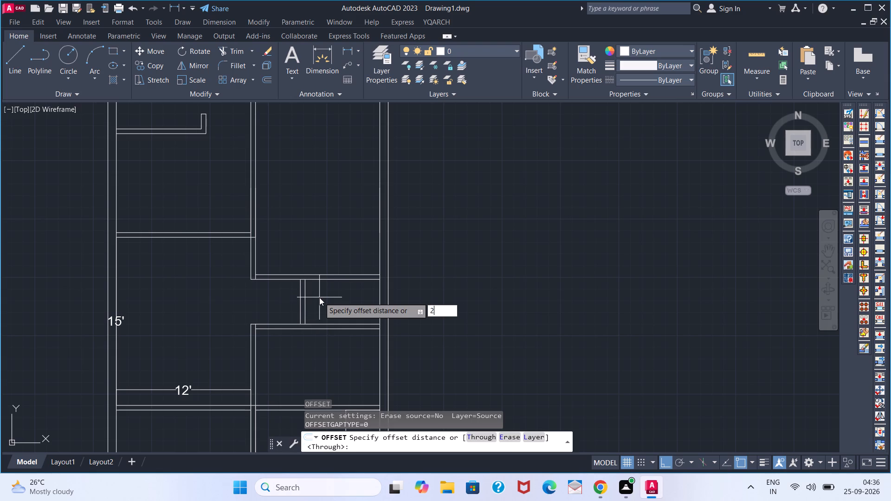
{"action": "key", "text": "BackSpace"}
{"action": "key", "text": "8"}
{"action": "key", "text": "BackSpace"}
{"action": "type", "text": "'8'"}
{"action": "scroll", "coordinate": [349, 292], "scroll_direction": "up", "scroll_amount": 1}
{"action": "key", "text": "BackSpace"}
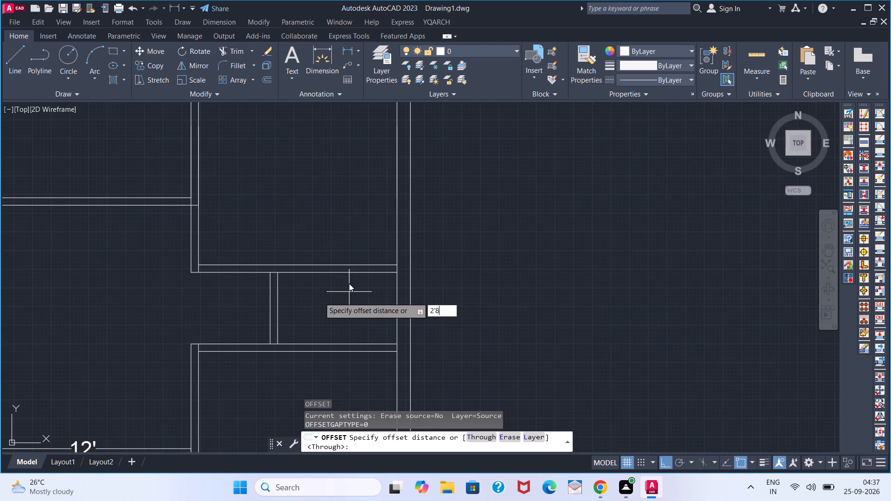
{"action": "key", "text": "Return"}
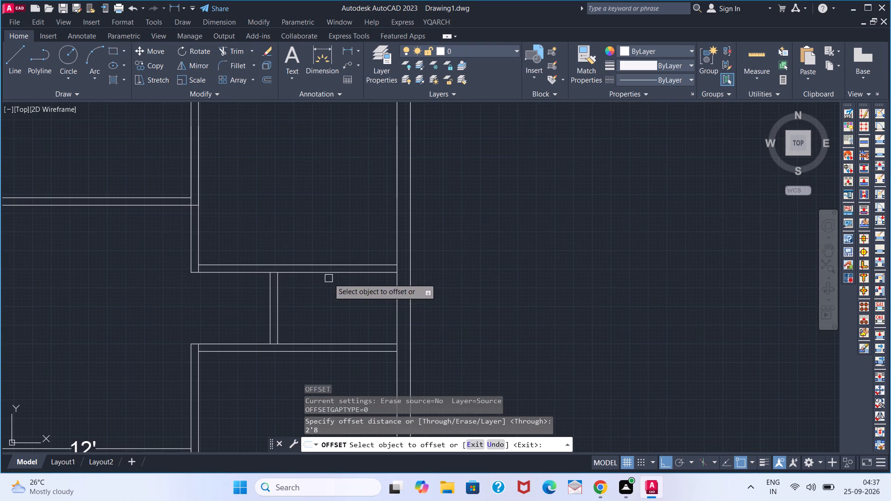
{"action": "left_click", "coordinate": [329, 276]}
{"action": "left_click", "coordinate": [329, 295]}
{"action": "key", "text": "Escape"}
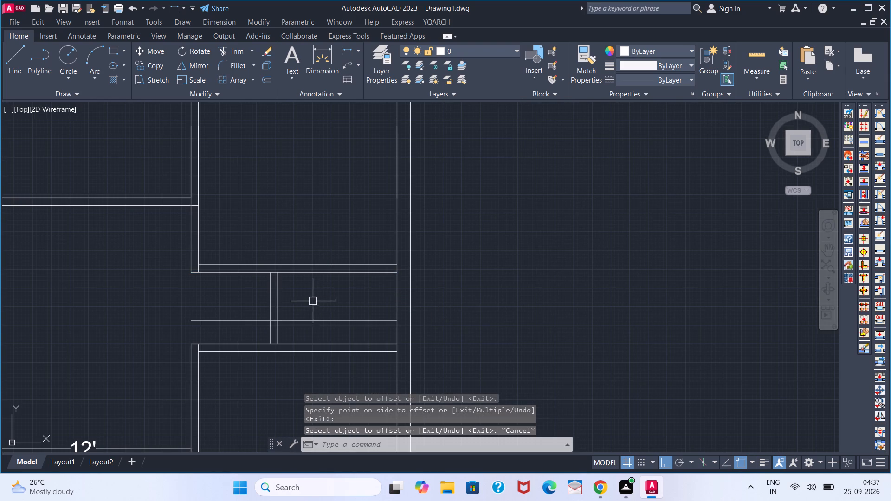
Trim the strip's short vertical partition above the offset line and trim that line on both sides, leaving a capped stub.
{"action": "key", "text": "y"}
{"action": "key", "text": "Escape"}
{"action": "key", "text": "Escape"}
{"action": "type", "text": "TR"}
{"action": "key", "text": "space"}
{"action": "left_click", "coordinate": [290, 303]}
{"action": "left_click", "coordinate": [252, 300]}
{"action": "key", "text": "space"}
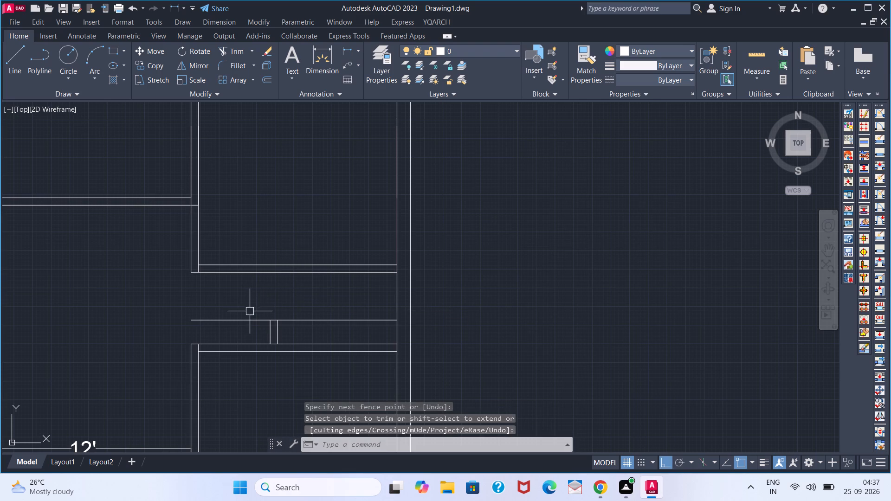
{"action": "key", "text": "space"}
{"action": "left_click", "coordinate": [249, 316]}
{"action": "left_click", "coordinate": [247, 326]}
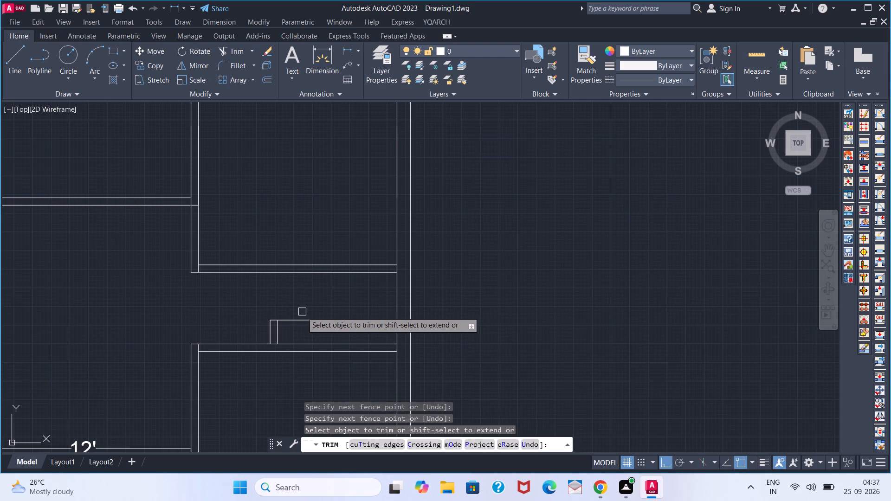
{"action": "left_click", "coordinate": [305, 322]}
{"action": "key", "text": "space"}
Offset the lower line of the upper-right room's top partition 4'6" downward, and offset the new line 5" for wall thickness.
{"action": "scroll", "coordinate": [252, 320], "scroll_direction": "down", "scroll_amount": 1}
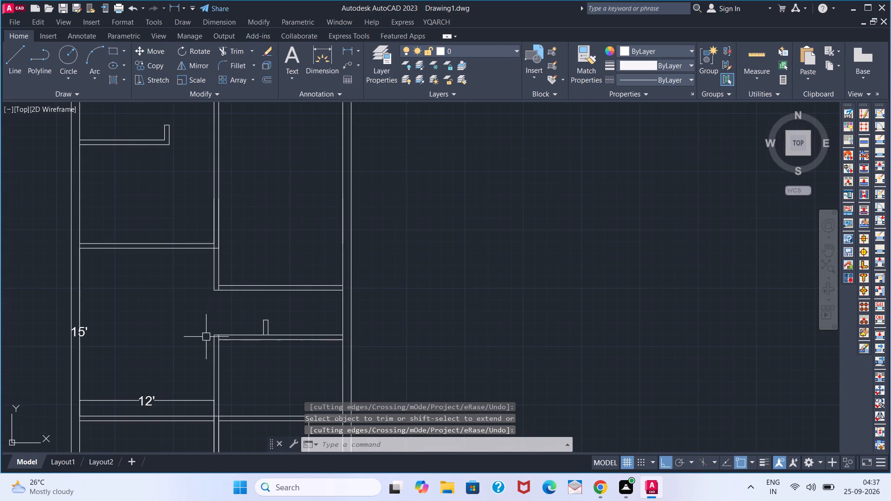
{"action": "scroll", "coordinate": [245, 359], "scroll_direction": "down", "scroll_amount": 2}
{"action": "middle_click_drag", "start_coordinate": [241, 361], "coordinate": [285, 331]}
{"action": "scroll", "coordinate": [296, 236], "scroll_direction": "up", "scroll_amount": 1}
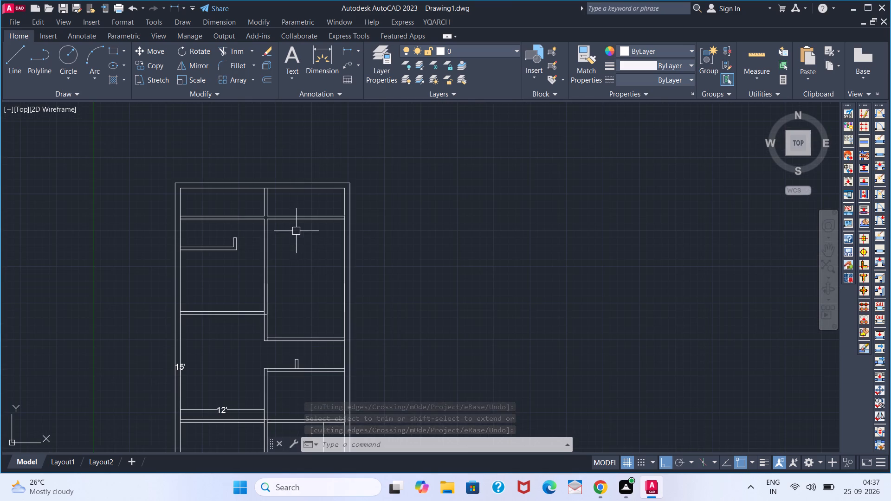
{"action": "key", "text": "o"}
{"action": "key", "text": "Return"}
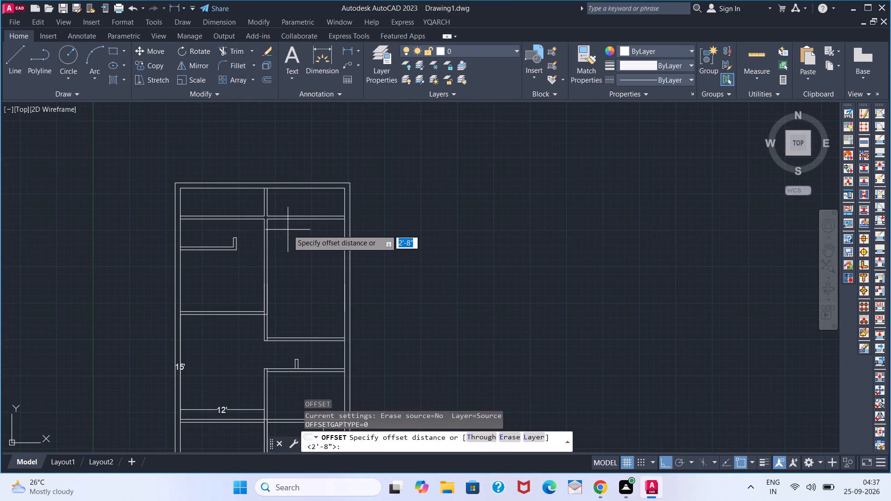
{"action": "key", "text": "4"}
{"action": "type", "text": "'6"}
{"action": "key", "text": "Return"}
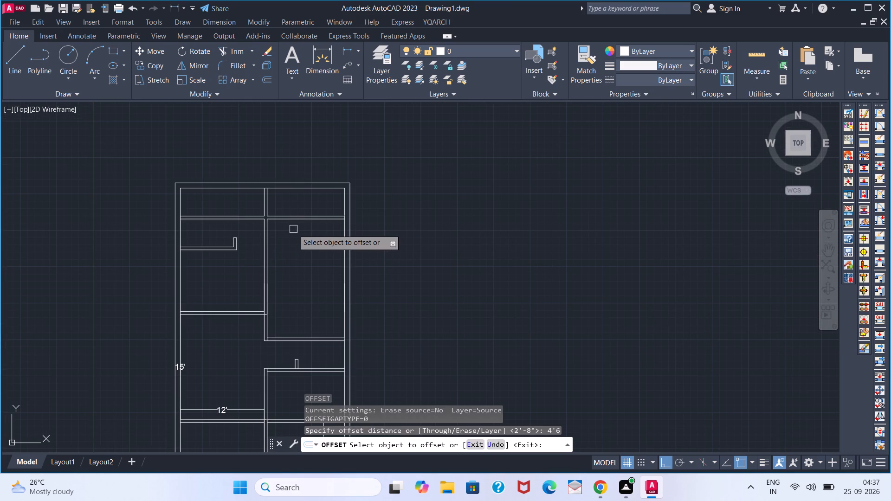
{"action": "left_click", "coordinate": [298, 222]}
{"action": "left_click", "coordinate": [299, 245]}
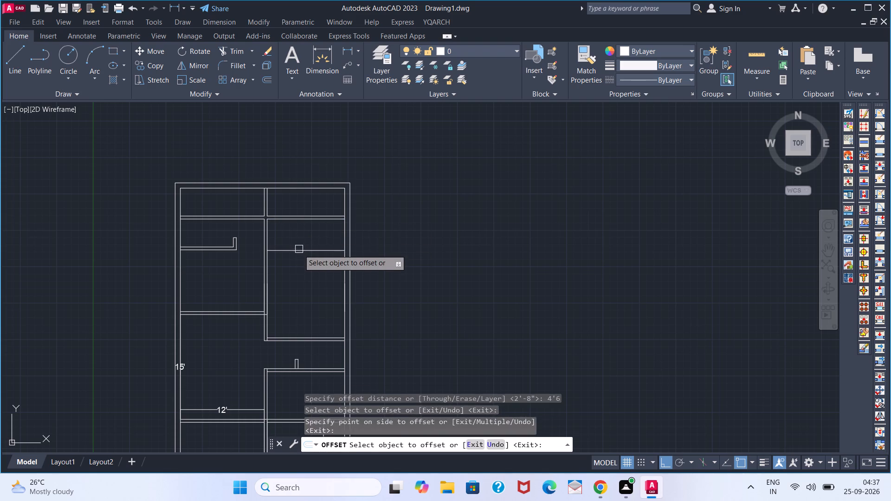
{"action": "left_click", "coordinate": [299, 252]}
{"action": "key", "text": "5"}
{"action": "key", "text": "Return"}
{"action": "key", "text": "space"}
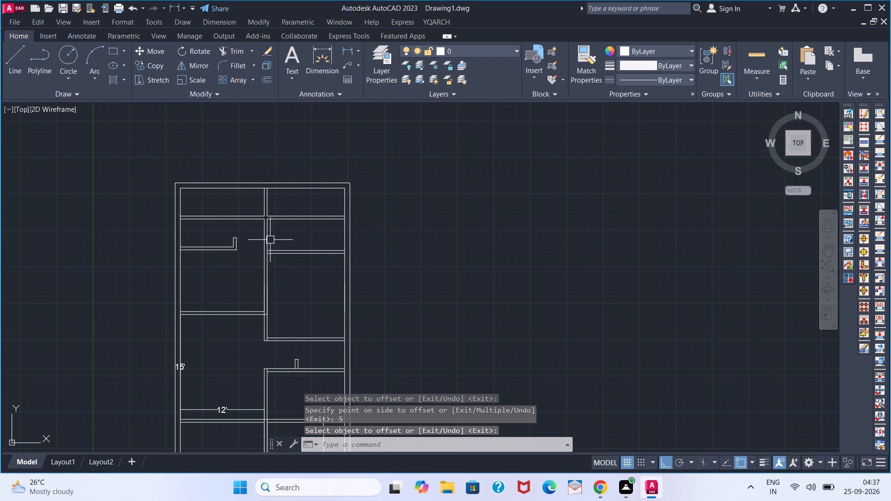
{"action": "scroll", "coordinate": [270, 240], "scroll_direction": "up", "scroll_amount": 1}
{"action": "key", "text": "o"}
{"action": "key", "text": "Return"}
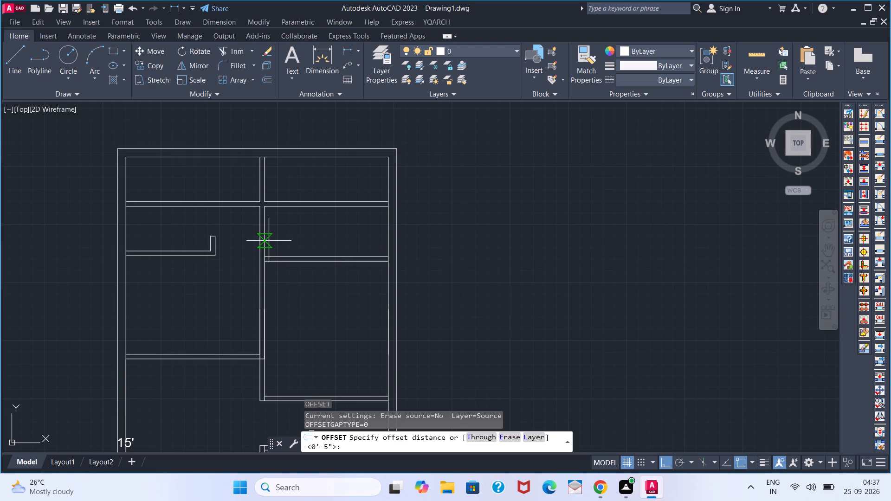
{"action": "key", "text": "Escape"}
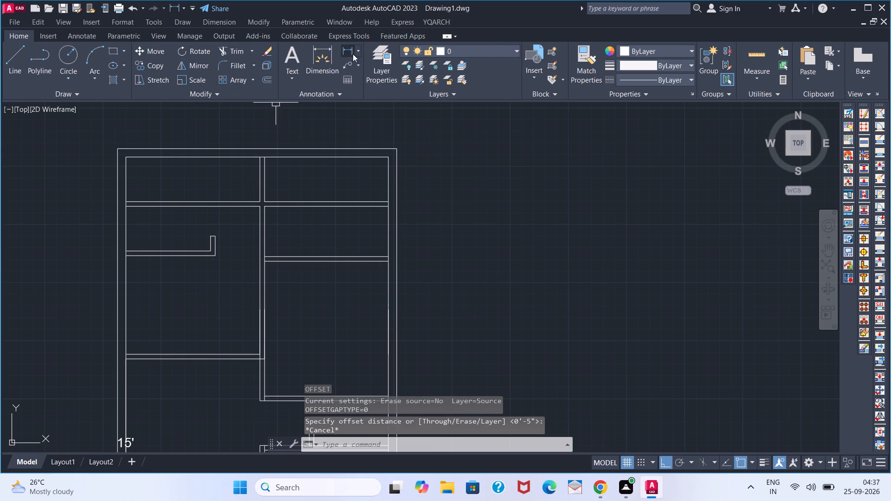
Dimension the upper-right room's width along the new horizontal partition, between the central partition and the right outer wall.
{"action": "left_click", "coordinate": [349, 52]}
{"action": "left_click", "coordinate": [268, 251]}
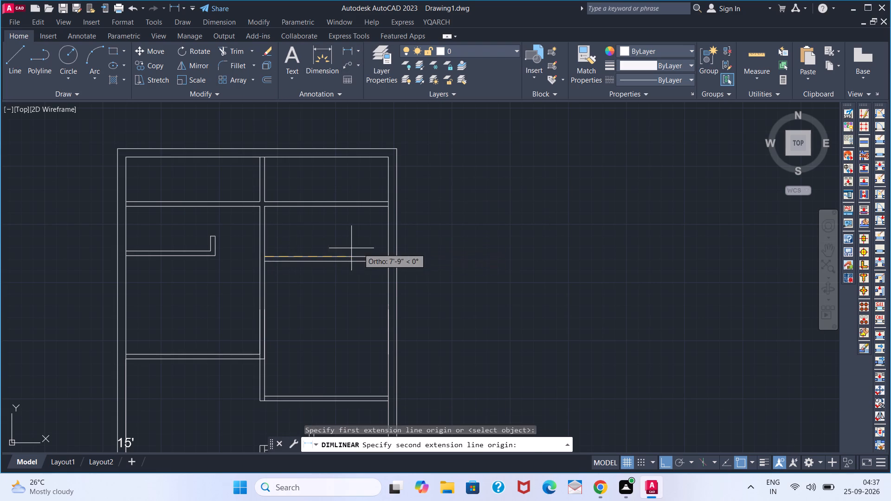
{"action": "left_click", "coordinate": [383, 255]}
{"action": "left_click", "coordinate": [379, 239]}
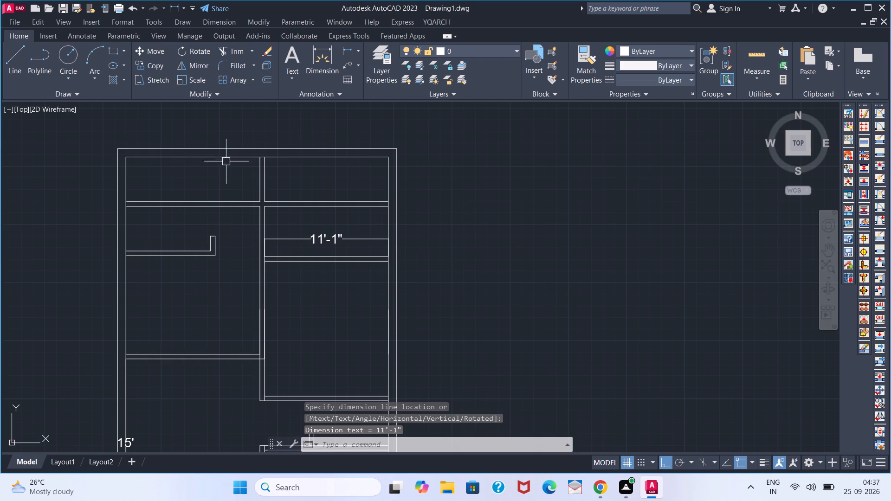
Offset the central partition's right line 4' to the right into the upper-right room.
{"action": "key", "text": "o"}
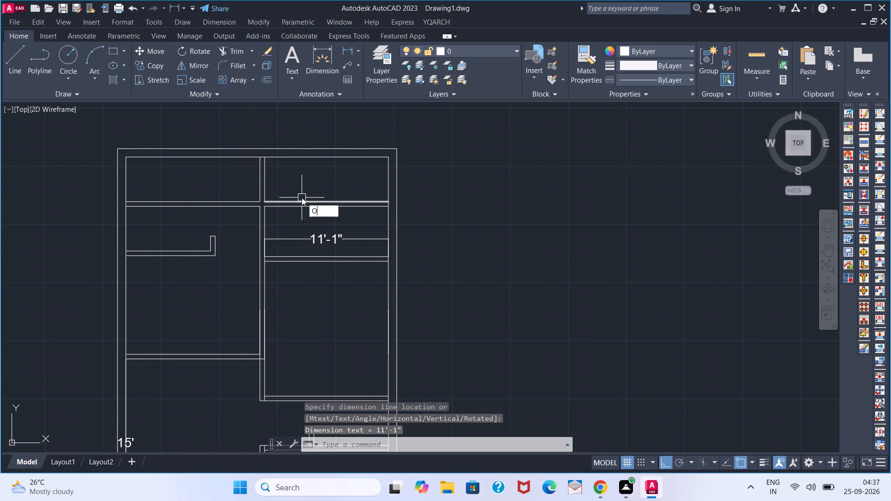
{"action": "key", "text": "Return"}
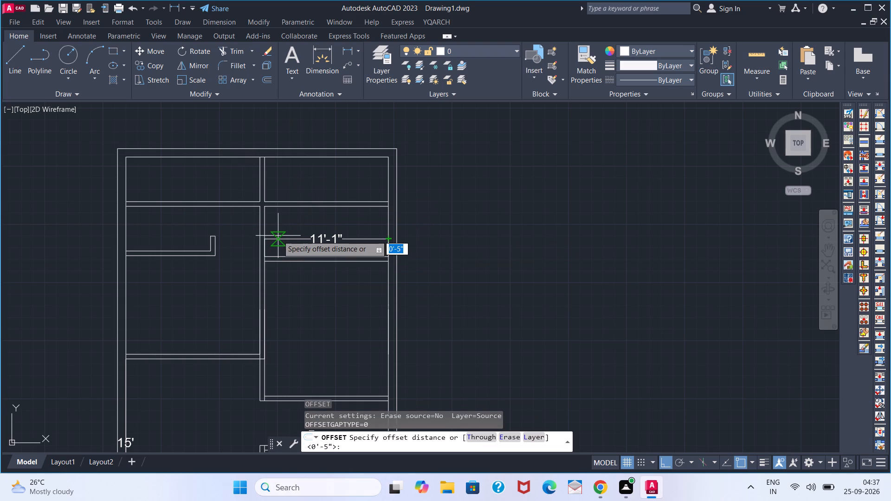
{"action": "type", "text": "4'"}
{"action": "key", "text": "Return"}
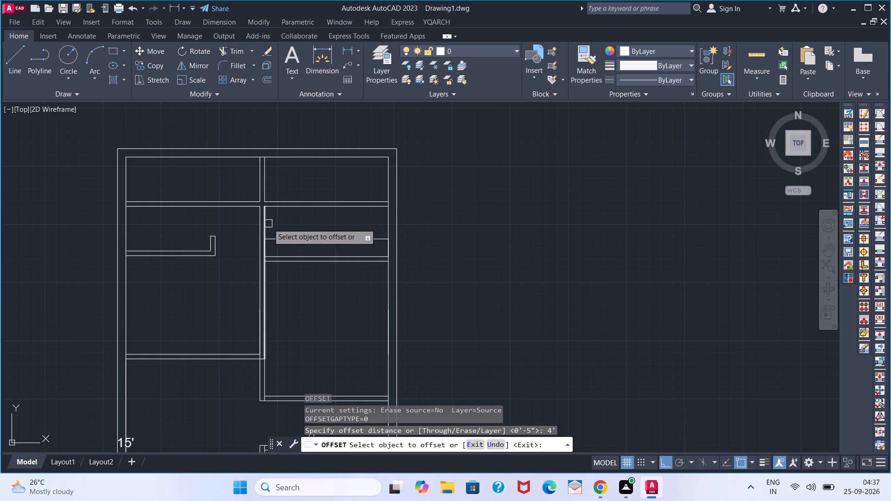
{"action": "left_click", "coordinate": [268, 224]}
{"action": "left_click", "coordinate": [295, 222]}
{"action": "key", "text": "space"}
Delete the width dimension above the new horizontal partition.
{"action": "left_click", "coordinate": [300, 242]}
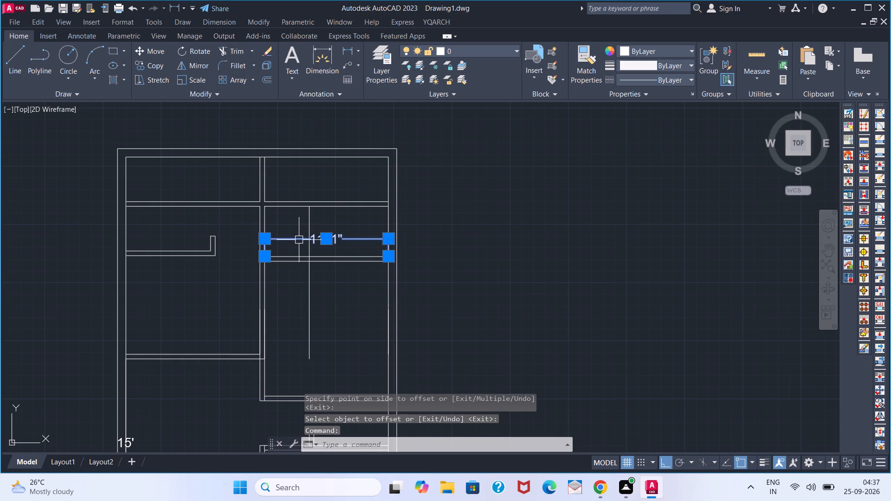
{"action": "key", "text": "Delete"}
Trim both lines of the new horizontal partition between the central partition and the 4' offset line.
{"action": "key", "text": "t"}
{"action": "type", "text": "R"}
{"action": "key", "text": "space"}
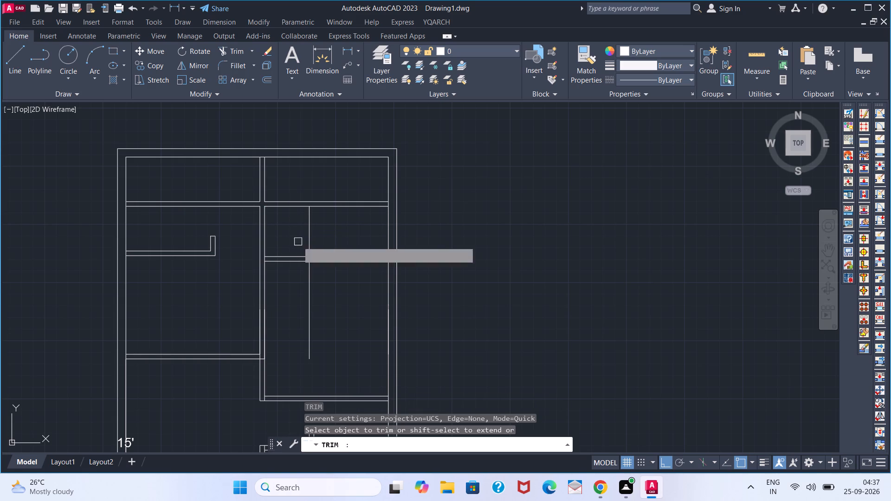
{"action": "left_click", "coordinate": [291, 259]}
{"action": "left_click", "coordinate": [291, 254]}
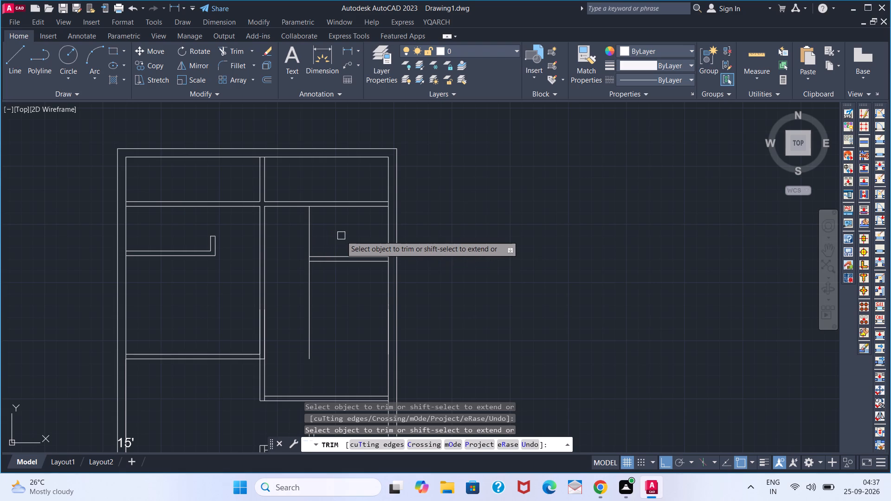
{"action": "key", "text": "Escape"}
Offset the new vertical line 5" to the right to give the partition its thickness.
{"action": "key", "text": "o"}
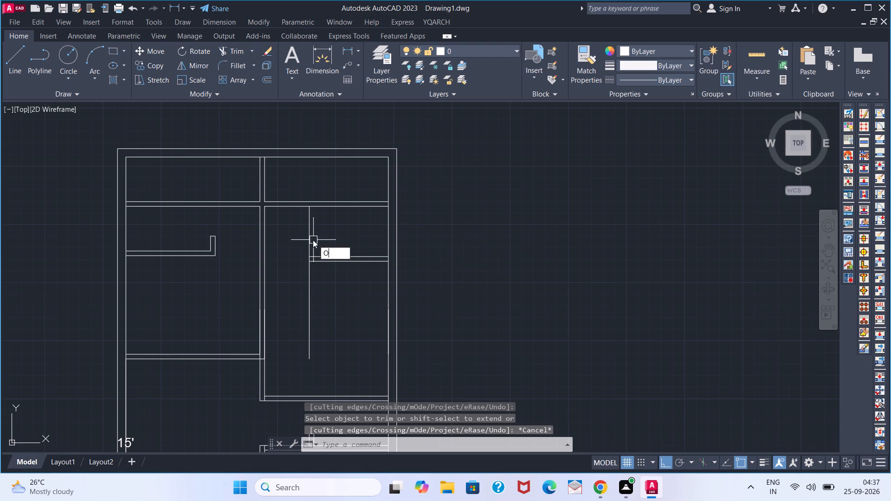
{"action": "key", "text": "Return"}
{"action": "key", "text": "5"}
{"action": "key", "text": "Return"}
{"action": "left_click_drag", "start_coordinate": [312, 241], "coordinate": [323, 241]}
{"action": "left_click", "coordinate": [339, 239]}
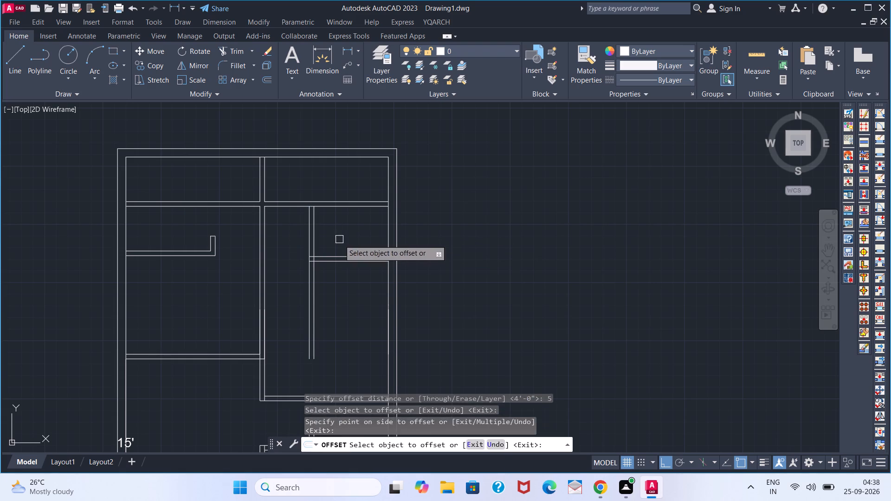
{"action": "key", "text": "space"}
Trim the new vertical partition's lines below the horizontal partition and clean up the overlapping lines at their corner.
{"action": "key", "text": "t"}
{"action": "key", "text": "r"}
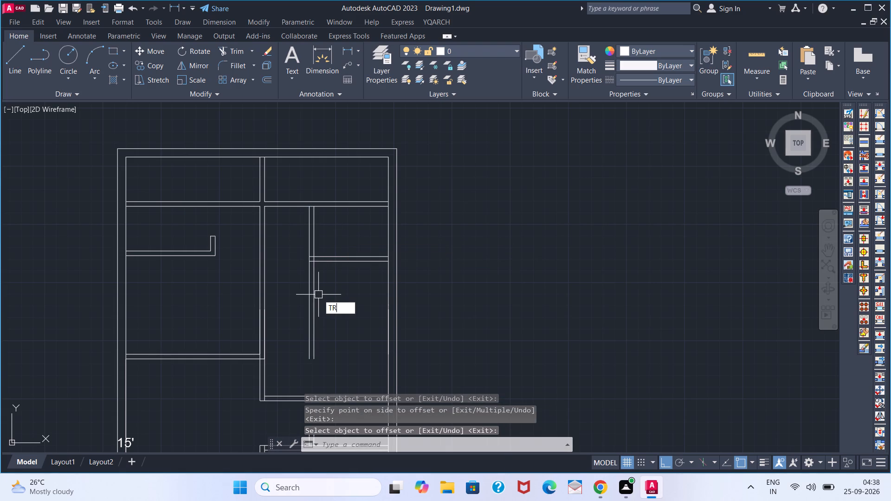
{"action": "key", "text": "space"}
{"action": "left_click", "coordinate": [318, 295]}
{"action": "left_click", "coordinate": [306, 295]}
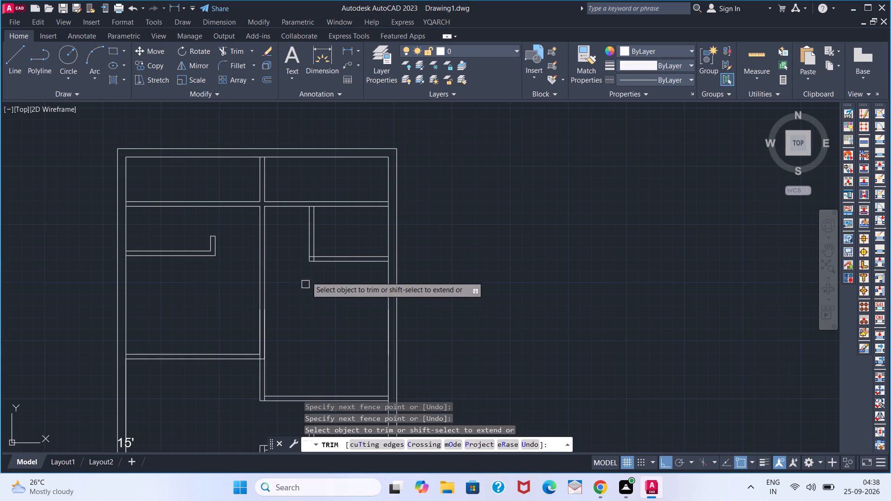
{"action": "scroll", "coordinate": [310, 263], "scroll_direction": "up", "scroll_amount": 4}
{"action": "left_click", "coordinate": [328, 236]}
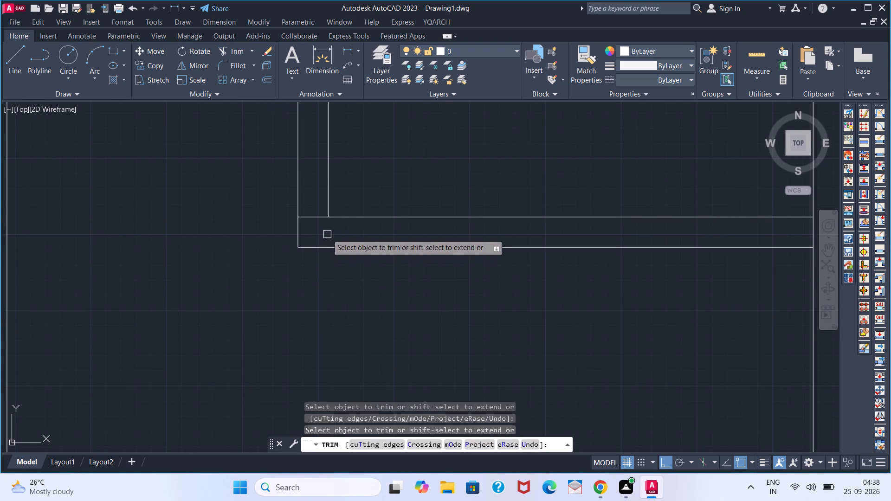
{"action": "scroll", "coordinate": [324, 240], "scroll_direction": "down", "scroll_amount": 2}
{"action": "scroll", "coordinate": [327, 300], "scroll_direction": "down", "scroll_amount": 2}
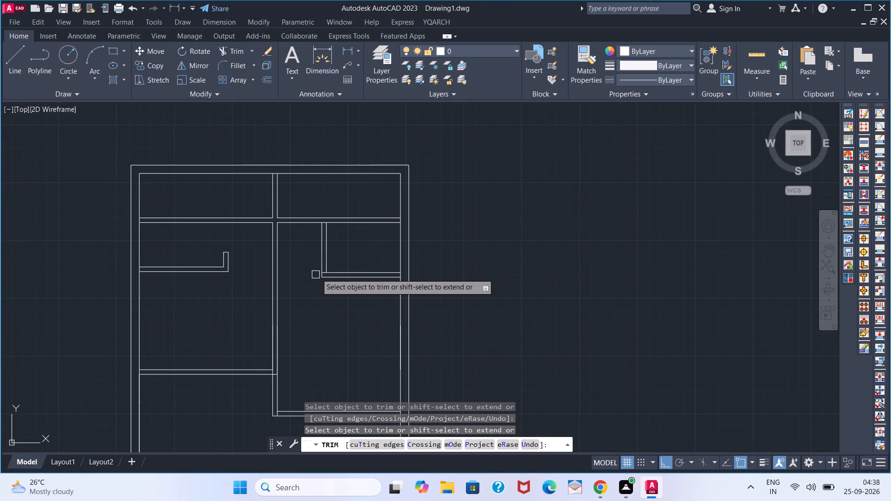
{"action": "scroll", "coordinate": [323, 274], "scroll_direction": "up", "scroll_amount": 4}
{"action": "left_click", "coordinate": [326, 261]}
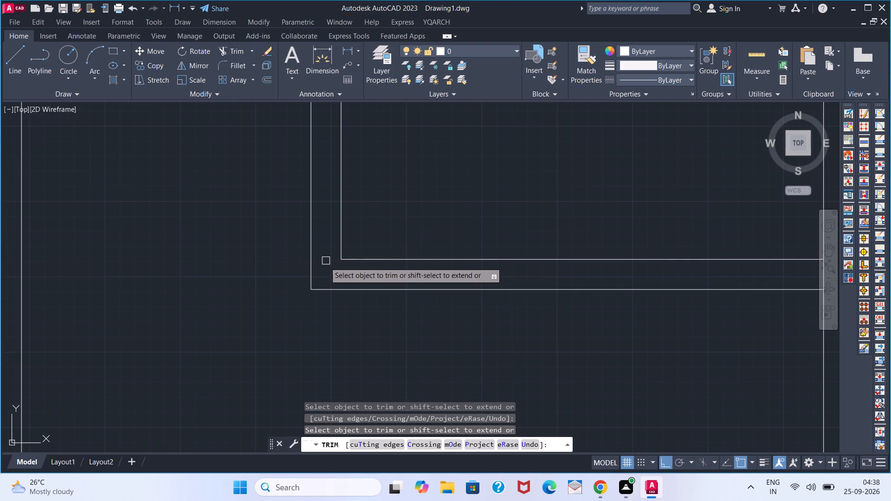
{"action": "key", "text": "space"}
Check the clear width inside the new small room with a temporary linear dimension and delete it.
{"action": "scroll", "coordinate": [281, 308], "scroll_direction": "down", "scroll_amount": 4}
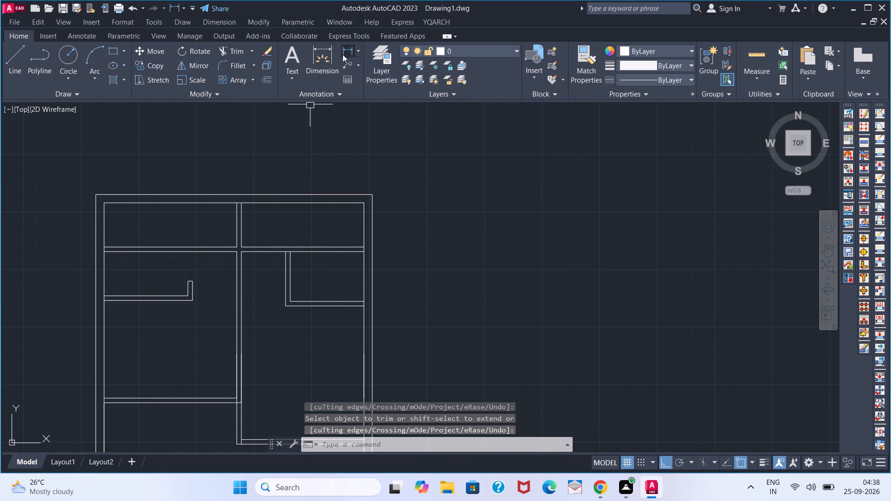
{"action": "left_click", "coordinate": [345, 51]}
{"action": "left_click", "coordinate": [292, 299]}
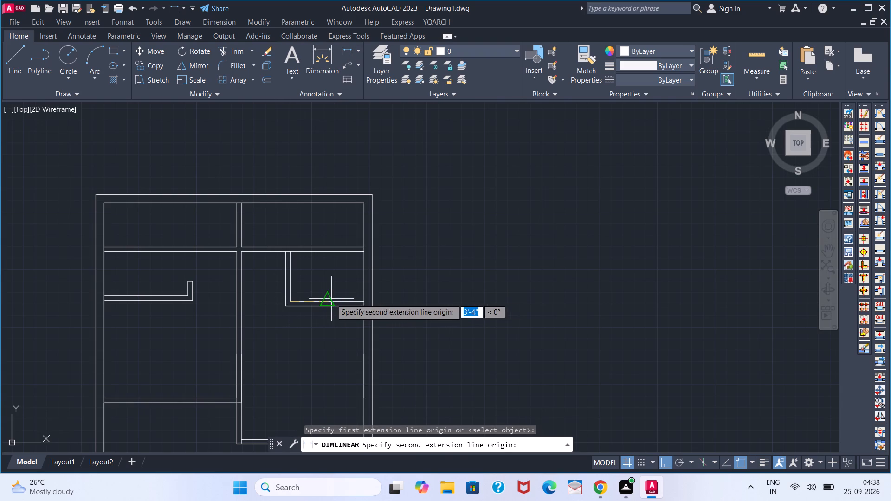
{"action": "left_click", "coordinate": [360, 299]}
{"action": "left_click", "coordinate": [357, 289]}
{"action": "key", "text": "Escape"}
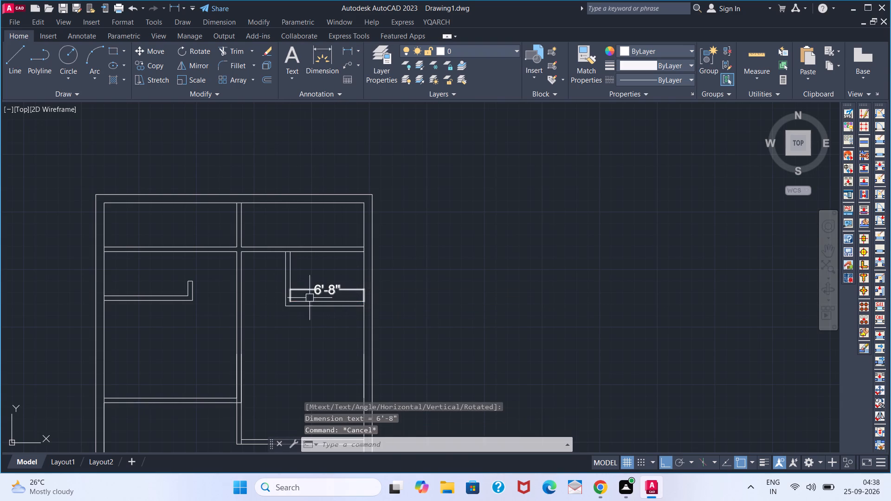
{"action": "left_click", "coordinate": [317, 291]}
{"action": "key", "text": "Delete"}
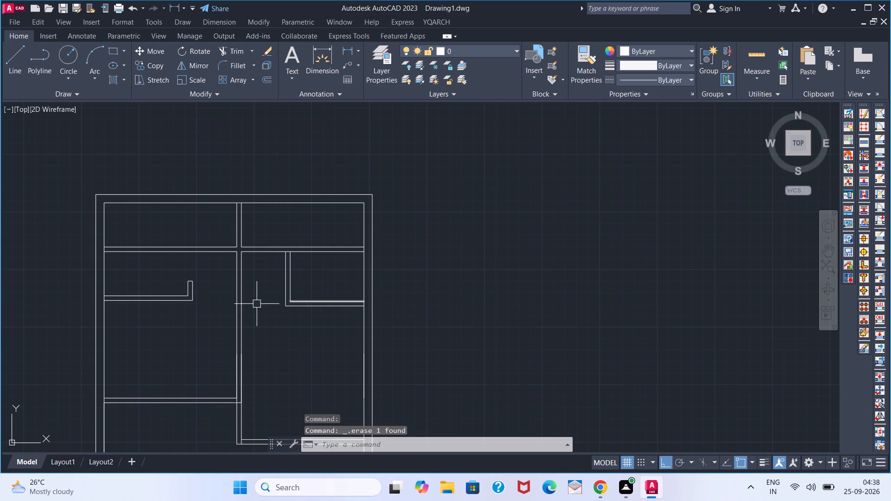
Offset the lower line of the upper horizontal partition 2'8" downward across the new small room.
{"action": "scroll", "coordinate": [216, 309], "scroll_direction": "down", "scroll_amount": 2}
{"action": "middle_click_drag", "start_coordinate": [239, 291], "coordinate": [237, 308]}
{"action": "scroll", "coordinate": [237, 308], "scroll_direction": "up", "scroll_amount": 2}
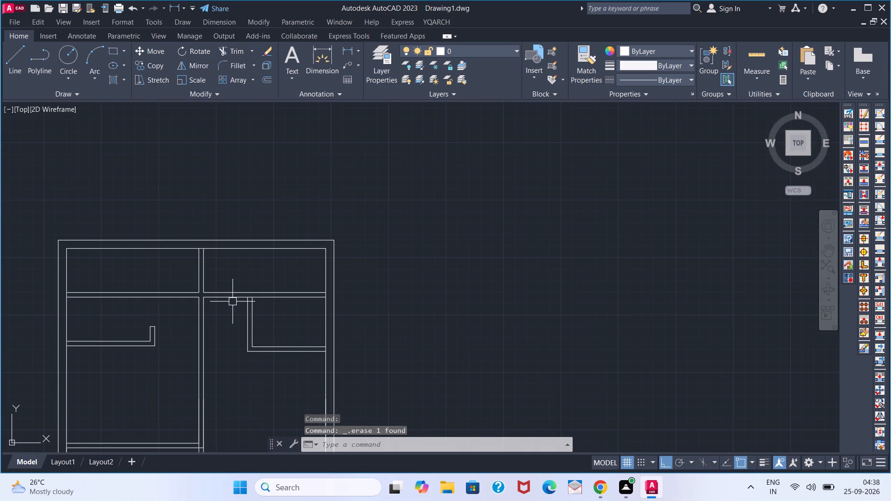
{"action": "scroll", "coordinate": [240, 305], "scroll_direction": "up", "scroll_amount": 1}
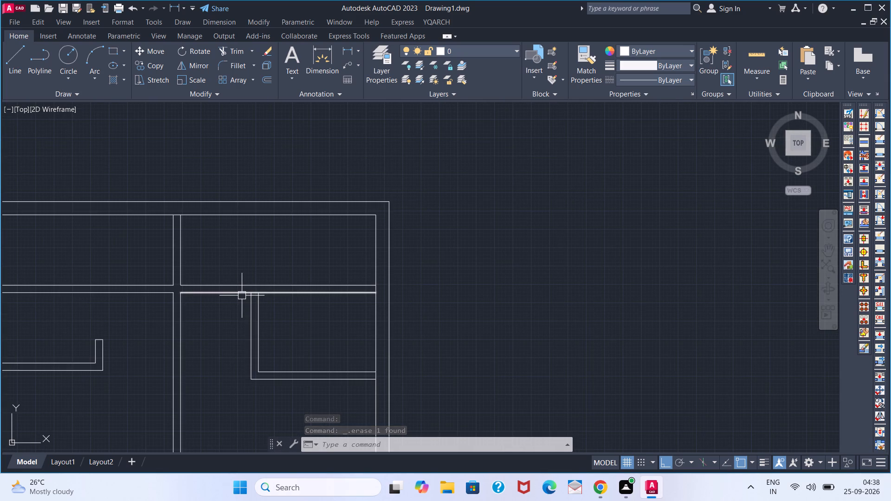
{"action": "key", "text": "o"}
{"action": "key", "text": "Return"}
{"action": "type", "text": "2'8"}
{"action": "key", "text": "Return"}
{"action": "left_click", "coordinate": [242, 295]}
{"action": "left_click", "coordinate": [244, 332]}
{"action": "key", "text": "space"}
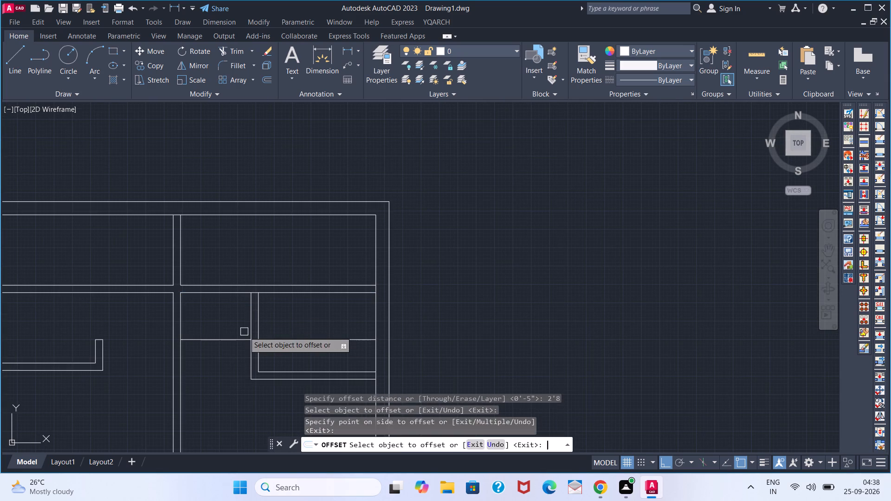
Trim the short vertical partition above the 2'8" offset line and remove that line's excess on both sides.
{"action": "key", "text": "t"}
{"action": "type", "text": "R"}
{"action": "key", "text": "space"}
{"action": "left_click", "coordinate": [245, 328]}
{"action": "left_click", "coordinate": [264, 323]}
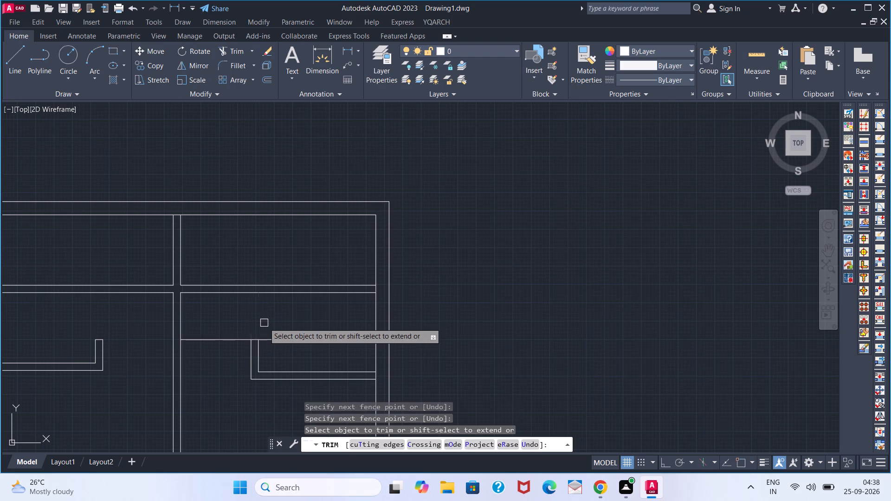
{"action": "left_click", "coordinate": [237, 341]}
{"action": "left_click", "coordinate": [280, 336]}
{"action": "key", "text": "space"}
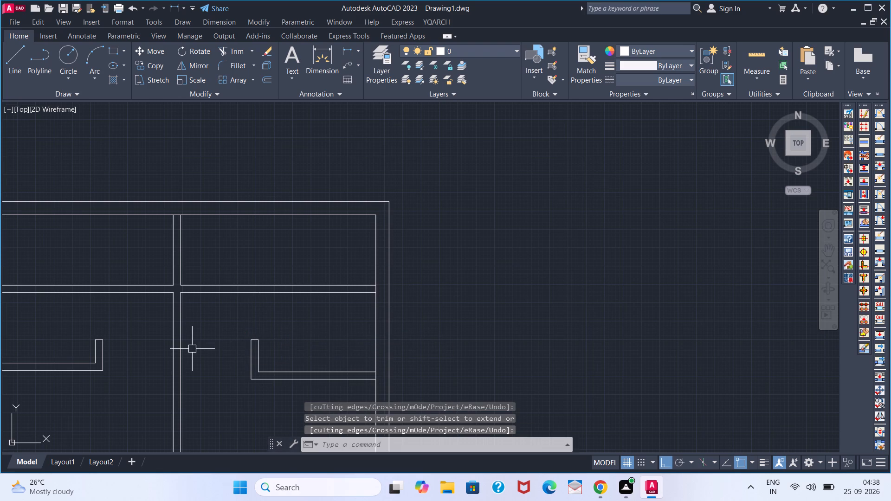
Measure from the short vertical partition in the left room to the inner face of the left outer wall.
{"action": "scroll", "coordinate": [191, 349], "scroll_direction": "down", "scroll_amount": 1}
{"action": "middle_click_drag", "start_coordinate": [146, 367], "coordinate": [191, 353]}
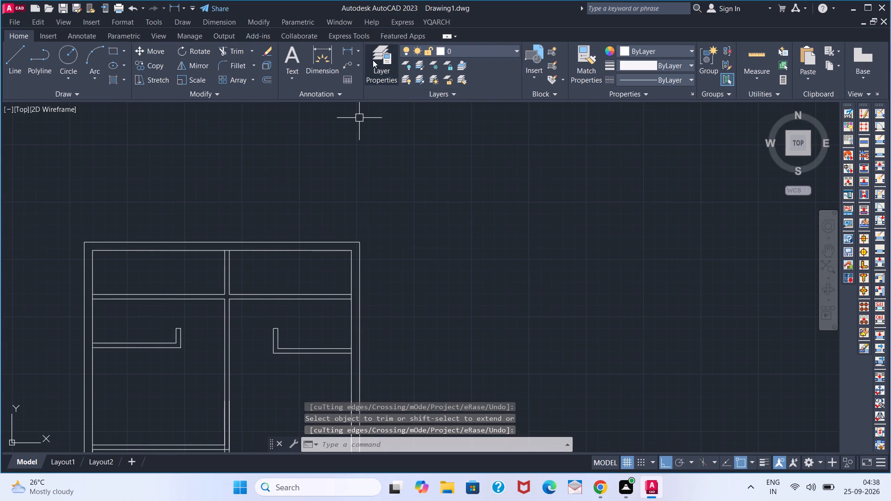
{"action": "left_click", "coordinate": [347, 54]}
{"action": "scroll", "coordinate": [170, 326], "scroll_direction": "up", "scroll_amount": 1}
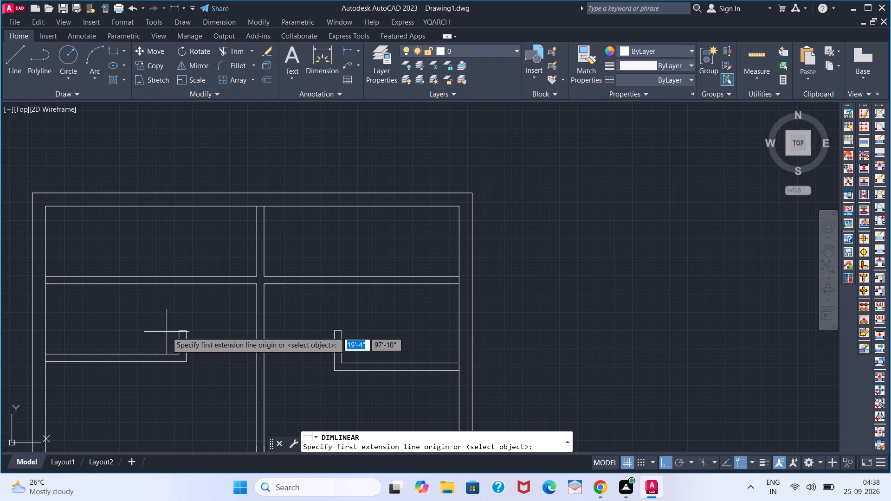
{"action": "left_click", "coordinate": [173, 332]}
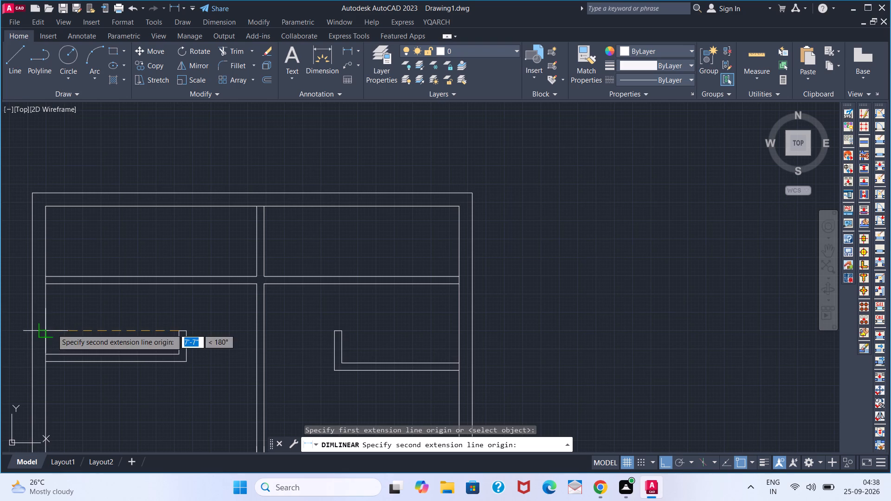
{"action": "left_click", "coordinate": [52, 329]}
{"action": "key", "text": "Escape"}
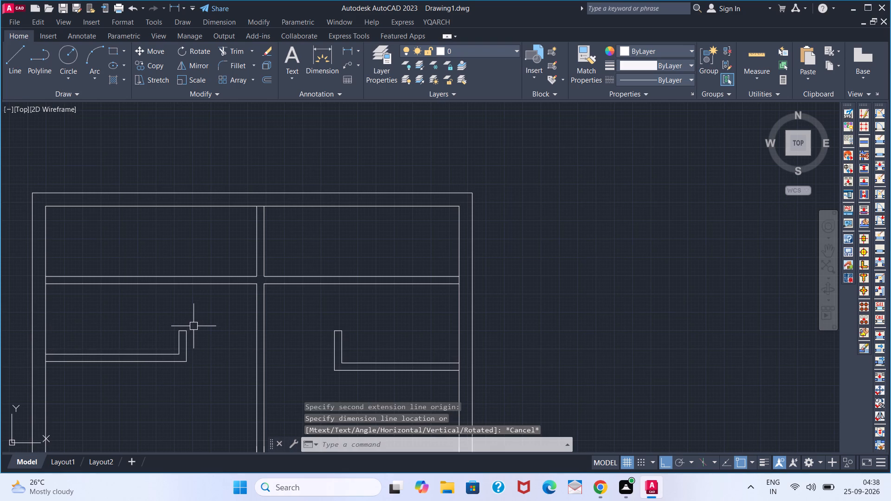
Measure the gap between the right room's L-shaped partition and the central partition.
{"action": "scroll", "coordinate": [193, 326], "scroll_direction": "down", "scroll_amount": 2}
{"action": "middle_click_drag", "start_coordinate": [197, 334], "coordinate": [182, 310]}
{"action": "middle_click", "coordinate": [177, 306]}
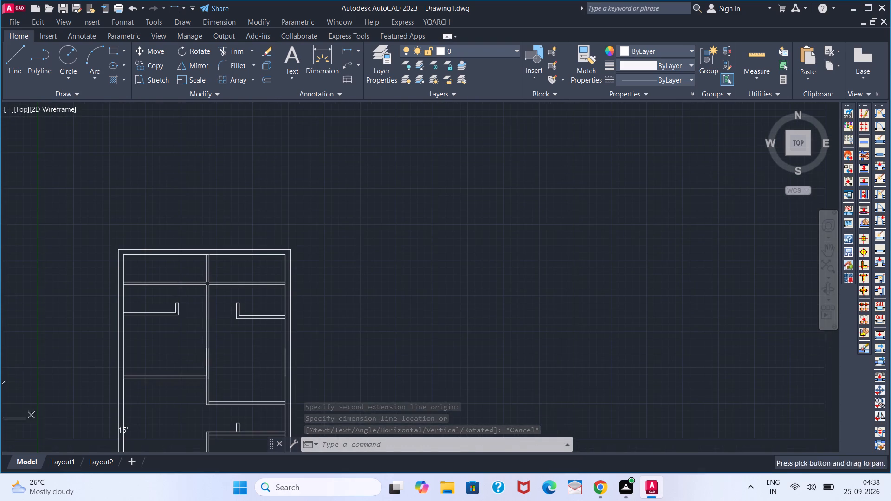
{"action": "scroll", "coordinate": [243, 319], "scroll_direction": "up", "scroll_amount": 1}
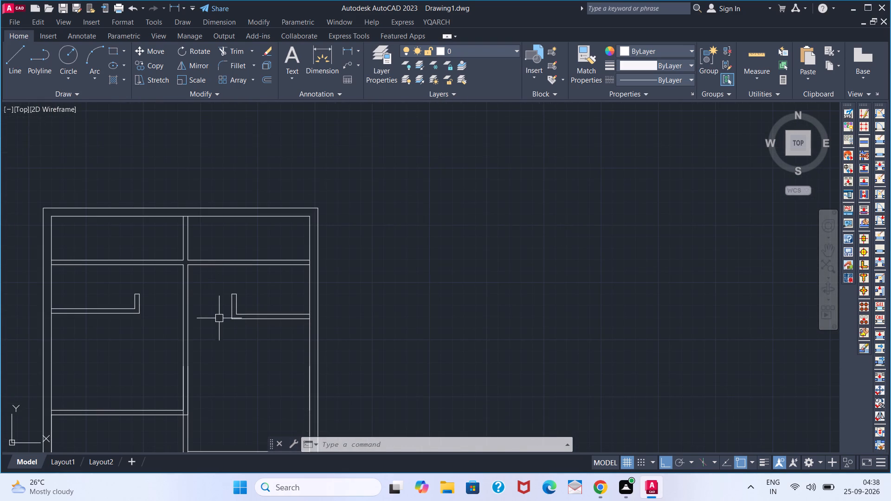
{"action": "left_click", "coordinate": [345, 48]}
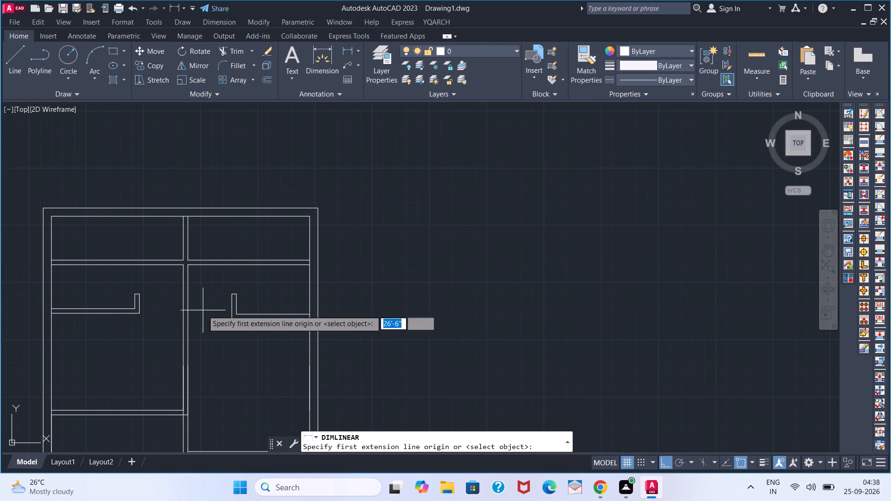
{"action": "left_click", "coordinate": [232, 322]}
{"action": "left_click", "coordinate": [194, 320]}
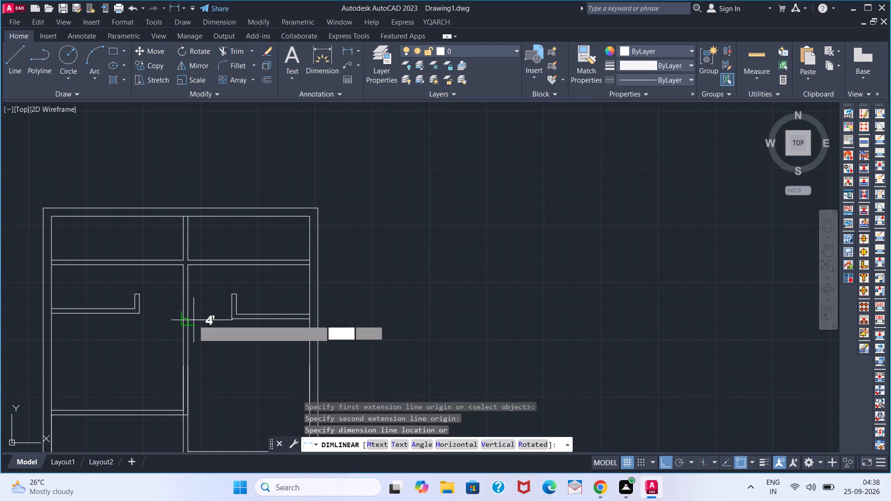
{"action": "key", "text": "Escape"}
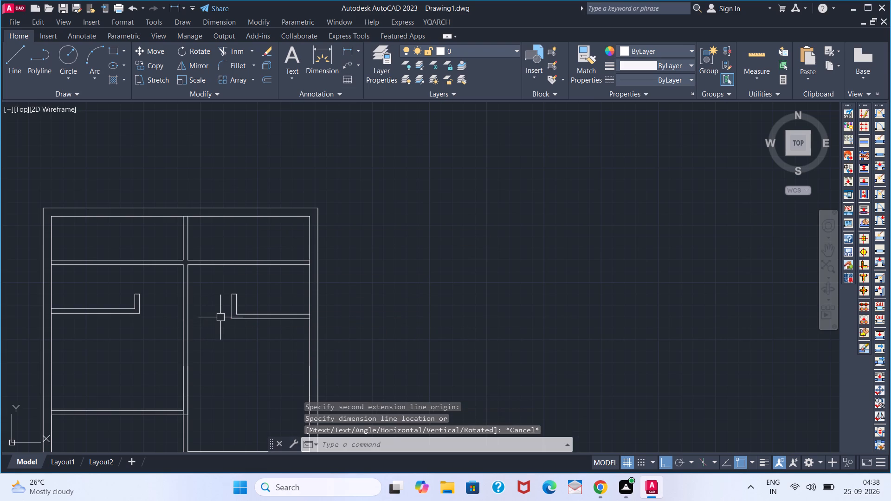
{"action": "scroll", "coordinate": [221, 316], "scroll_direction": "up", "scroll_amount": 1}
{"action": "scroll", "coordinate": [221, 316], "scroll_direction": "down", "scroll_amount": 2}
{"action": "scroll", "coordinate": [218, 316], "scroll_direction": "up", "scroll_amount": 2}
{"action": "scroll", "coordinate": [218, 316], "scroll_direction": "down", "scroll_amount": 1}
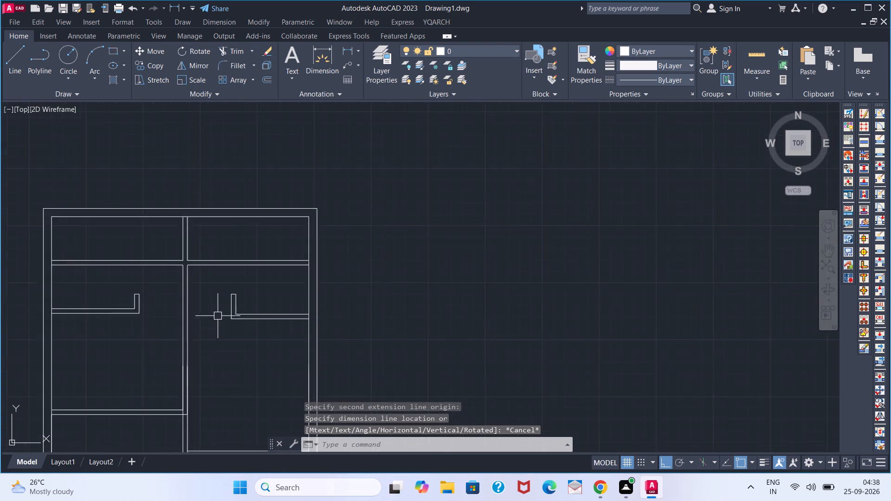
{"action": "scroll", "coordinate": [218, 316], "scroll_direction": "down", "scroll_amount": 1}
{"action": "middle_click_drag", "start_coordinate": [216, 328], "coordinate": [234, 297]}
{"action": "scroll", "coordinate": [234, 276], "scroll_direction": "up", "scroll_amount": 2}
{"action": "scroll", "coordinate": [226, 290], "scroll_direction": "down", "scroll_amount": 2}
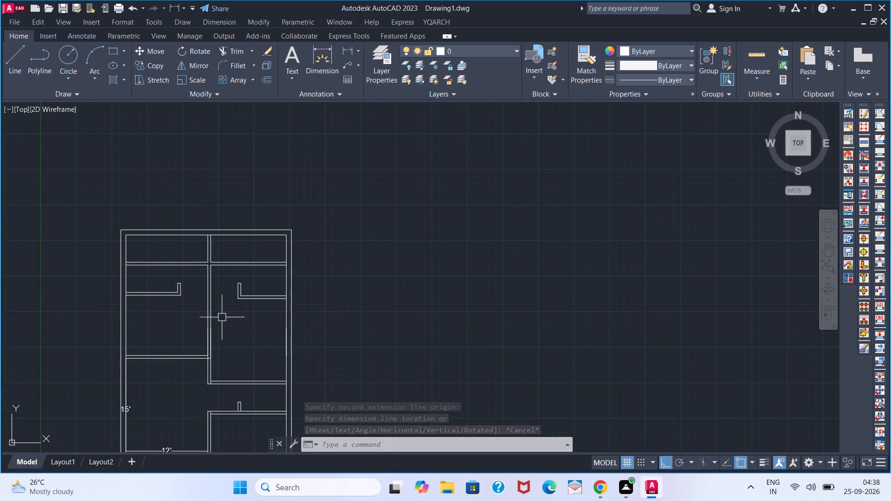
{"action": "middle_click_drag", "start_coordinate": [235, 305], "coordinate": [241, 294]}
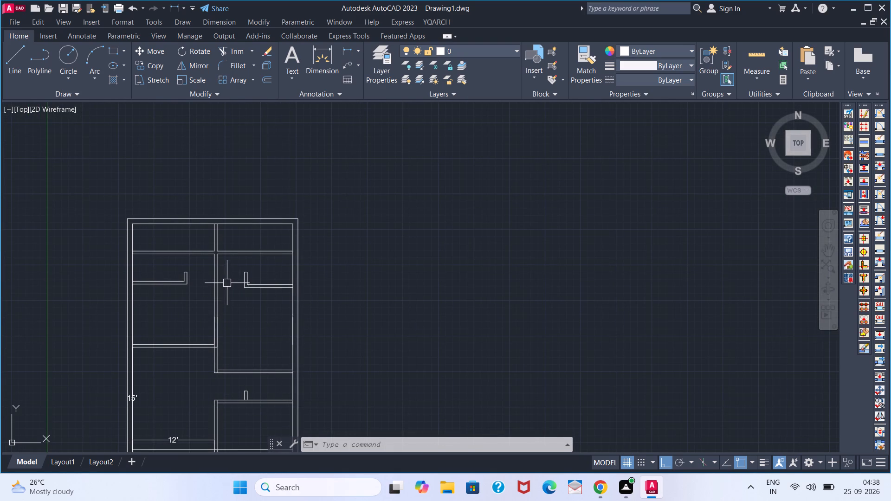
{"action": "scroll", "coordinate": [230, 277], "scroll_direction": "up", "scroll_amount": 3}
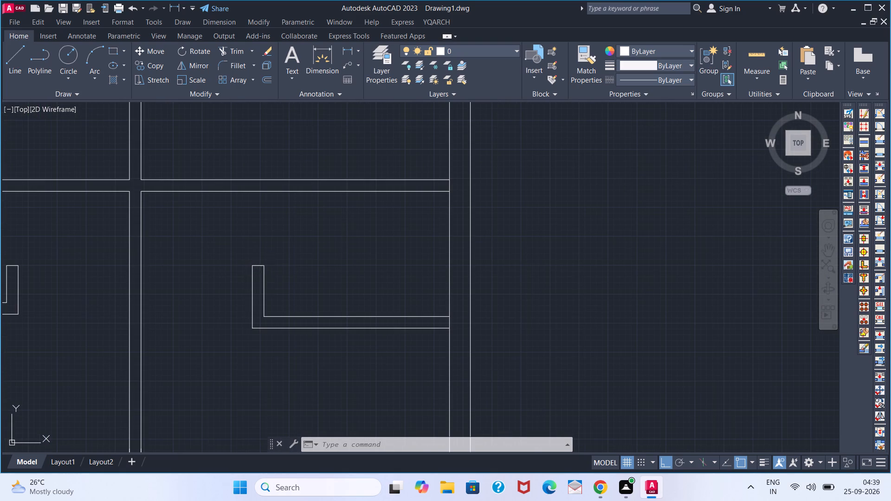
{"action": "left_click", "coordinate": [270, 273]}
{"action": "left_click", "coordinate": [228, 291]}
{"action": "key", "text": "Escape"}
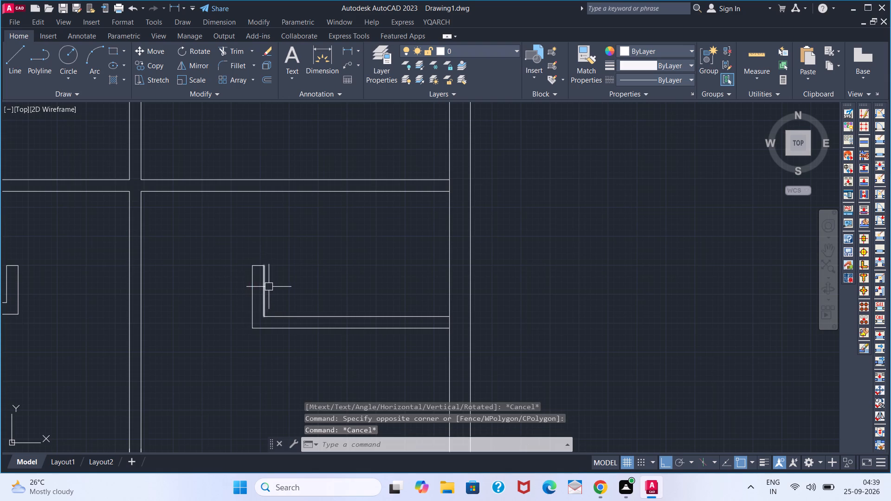
Extend both lines of the right room's short horizontal partition to the central partition.
{"action": "key", "text": "e"}
{"action": "type", "text": "X"}
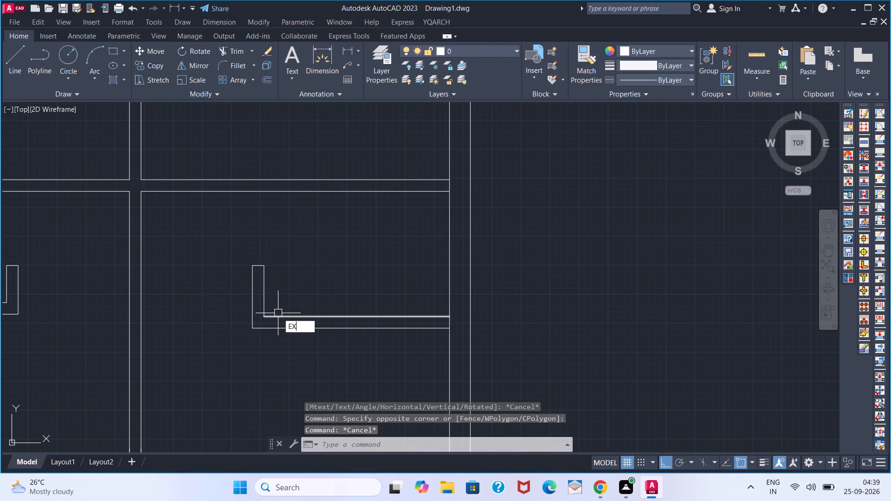
{"action": "key", "text": "space"}
{"action": "left_click", "coordinate": [275, 320]}
{"action": "left_click", "coordinate": [271, 326]}
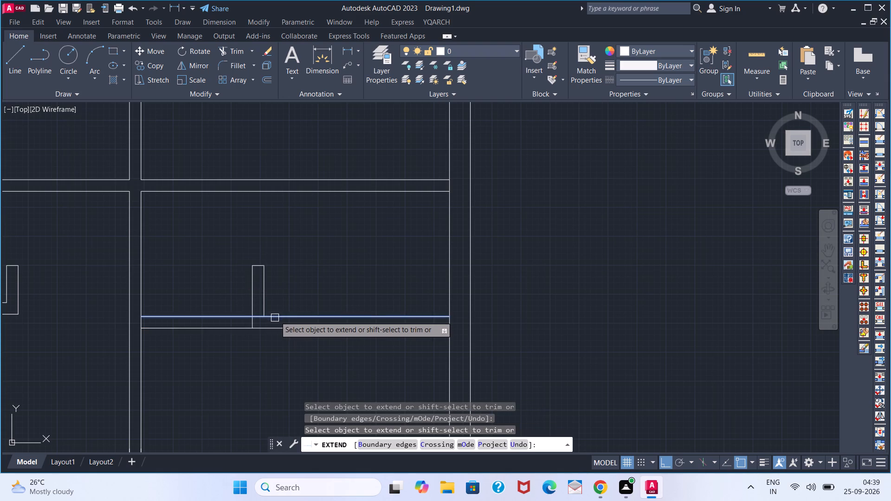
{"action": "left_click", "coordinate": [275, 316]}
{"action": "key", "text": "space"}
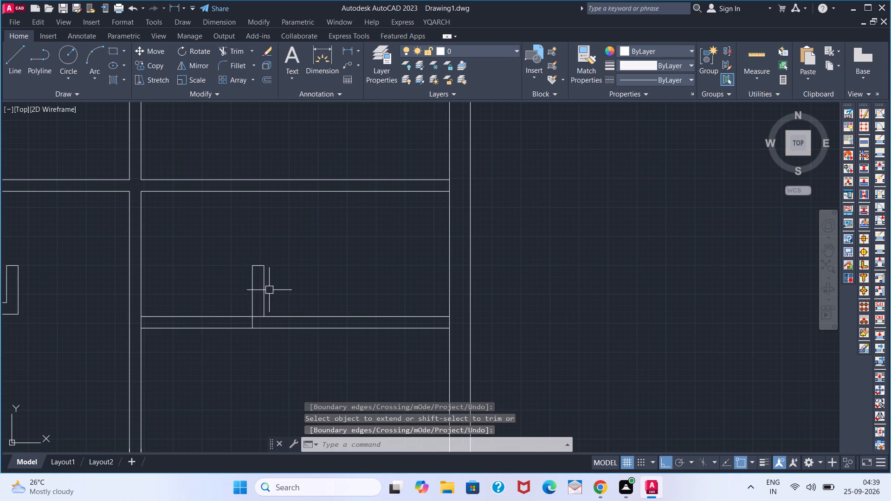
Delete the two lines and the end cap of the short vertical partition in the right room.
{"action": "left_click", "coordinate": [269, 290]}
{"action": "left_click", "coordinate": [242, 296]}
{"action": "key", "text": "Delete"}
{"action": "left_click", "coordinate": [276, 261]}
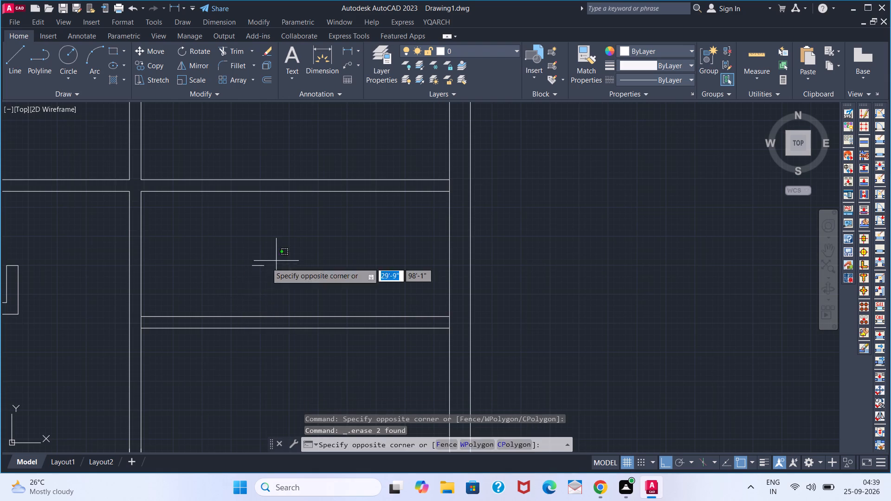
{"action": "left_click", "coordinate": [232, 279]}
{"action": "key", "text": "Delete"}
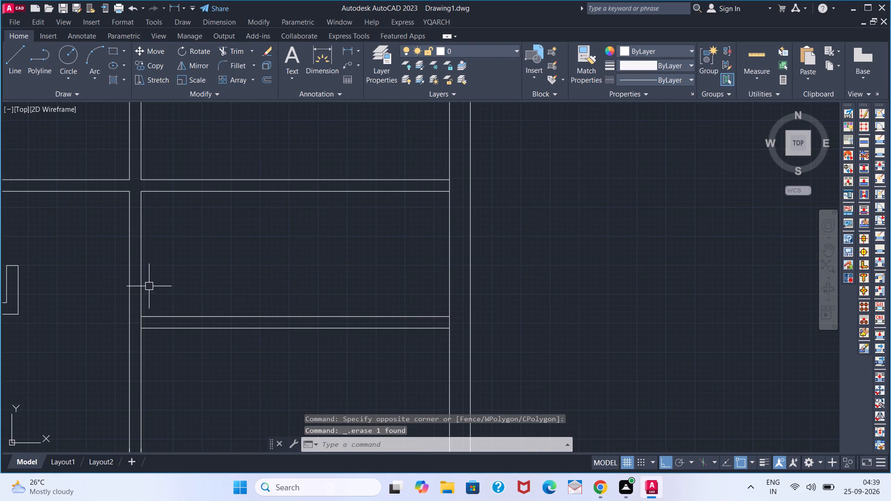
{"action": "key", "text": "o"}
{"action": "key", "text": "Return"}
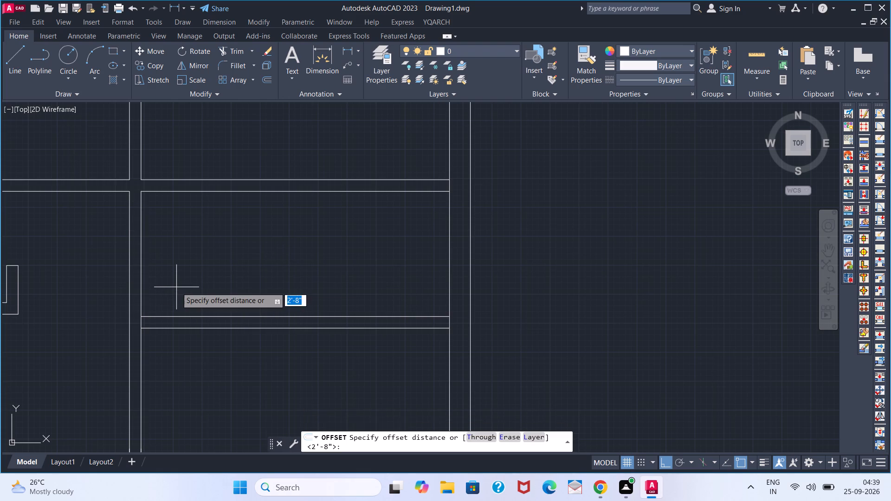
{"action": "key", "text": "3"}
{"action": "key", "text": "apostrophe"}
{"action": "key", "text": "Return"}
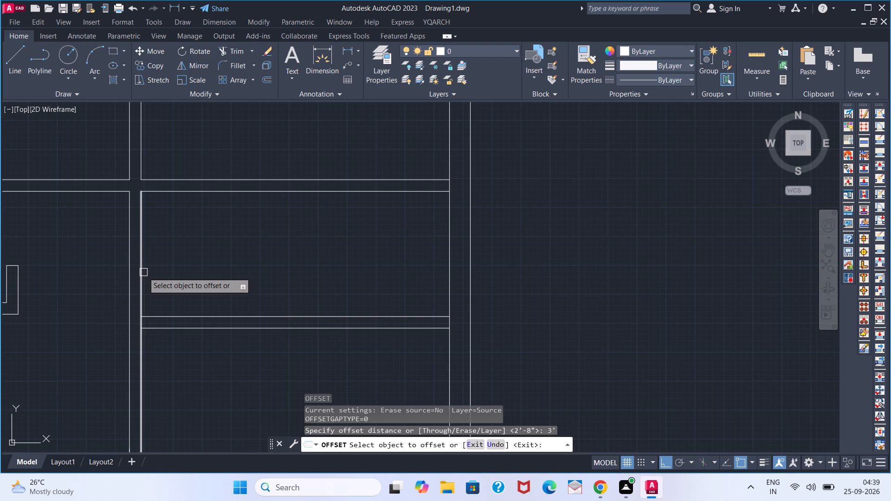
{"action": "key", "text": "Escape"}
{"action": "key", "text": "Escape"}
Offset the central partition's right line 3'8" to the right.
{"action": "key", "text": "o"}
{"action": "key", "text": "Return"}
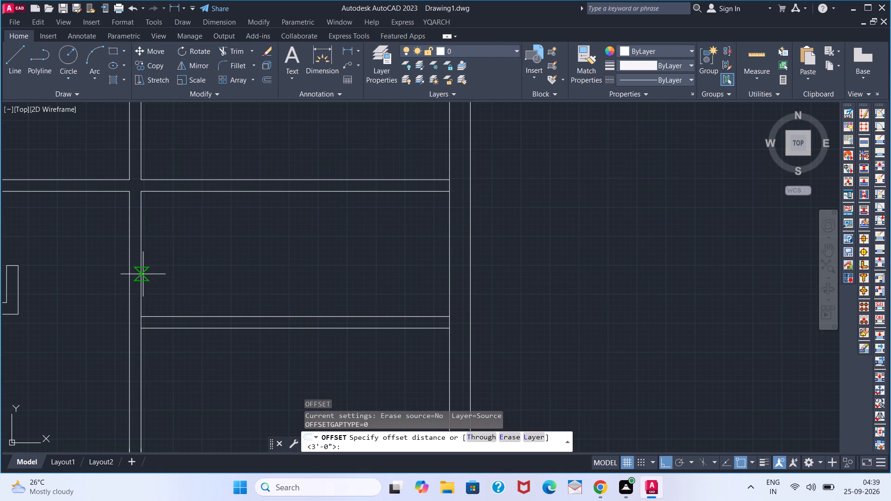
{"action": "type", "text": "3'"}
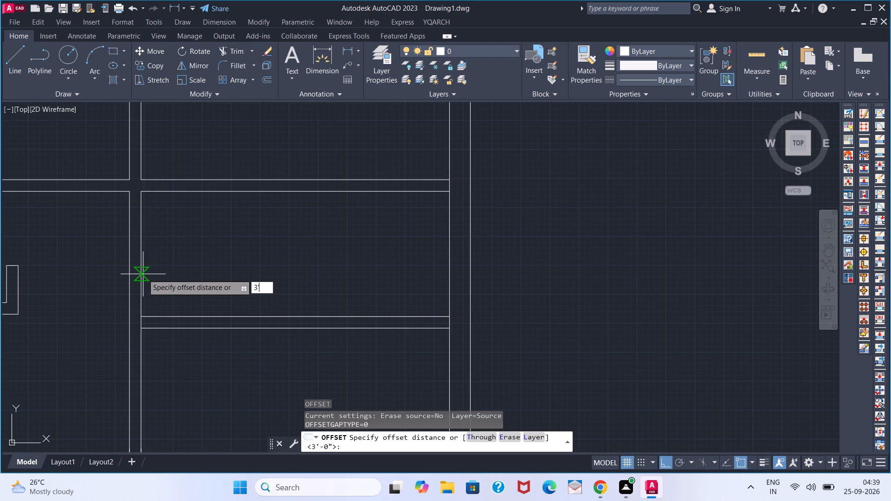
{"action": "key", "text": "8"}
{"action": "key", "text": "Return"}
{"action": "left_click", "coordinate": [143, 275]}
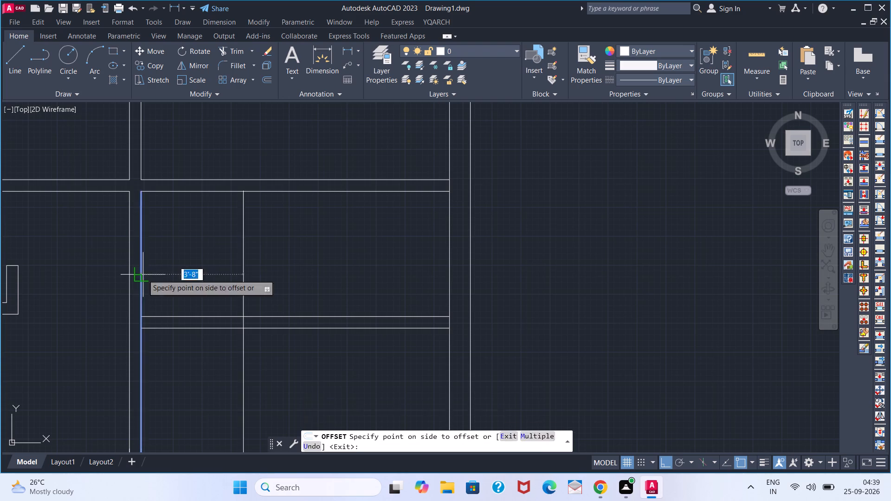
{"action": "left_click", "coordinate": [291, 275]}
Offset the new vertical line 5" to the right to give the partition its thickness.
{"action": "left_click_drag", "start_coordinate": [244, 270], "coordinate": [257, 266]}
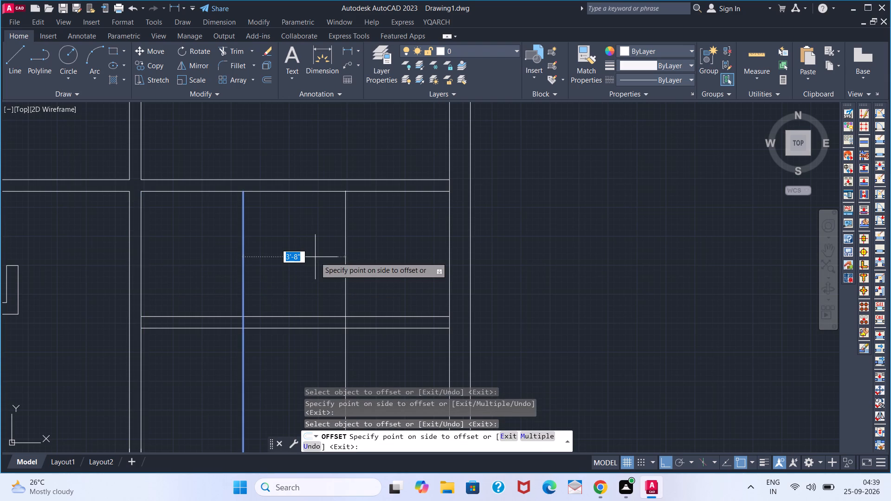
{"action": "key", "text": "5"}
{"action": "key", "text": "Return"}
{"action": "key", "text": "space"}
Trim the right room's horizontal partition back to the new vertical partition, and trim the vertical lines inside and below it to form a corner.
{"action": "type", "text": "TR"}
{"action": "key", "text": "space"}
{"action": "left_click", "coordinate": [228, 315]}
{"action": "left_click", "coordinate": [226, 332]}
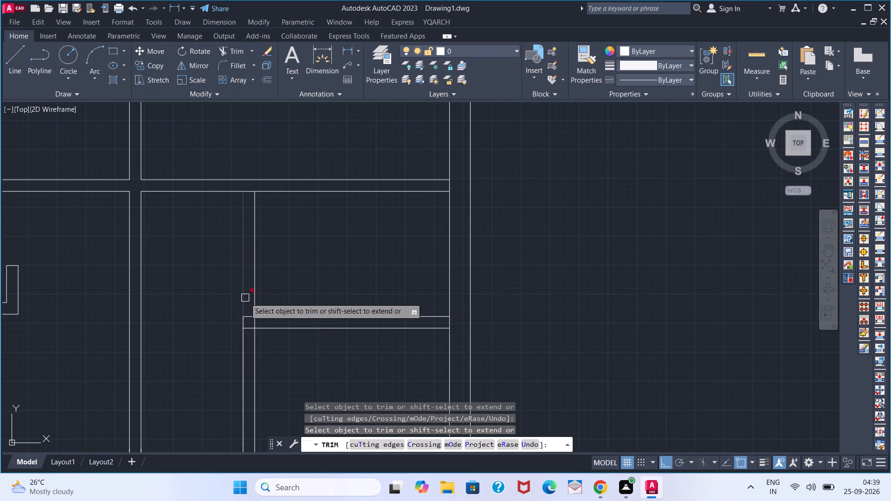
{"action": "scroll", "coordinate": [256, 322], "scroll_direction": "up", "scroll_amount": 1}
{"action": "left_click", "coordinate": [256, 322]}
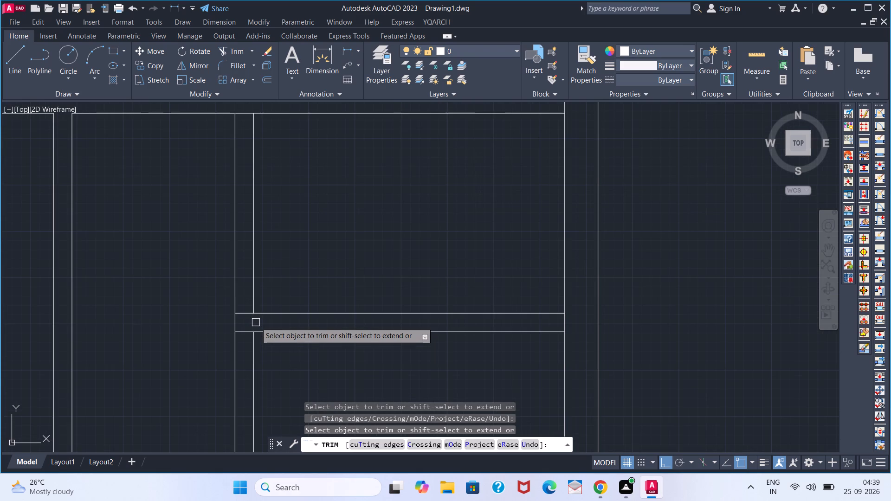
{"action": "scroll", "coordinate": [252, 324], "scroll_direction": "down", "scroll_amount": 3}
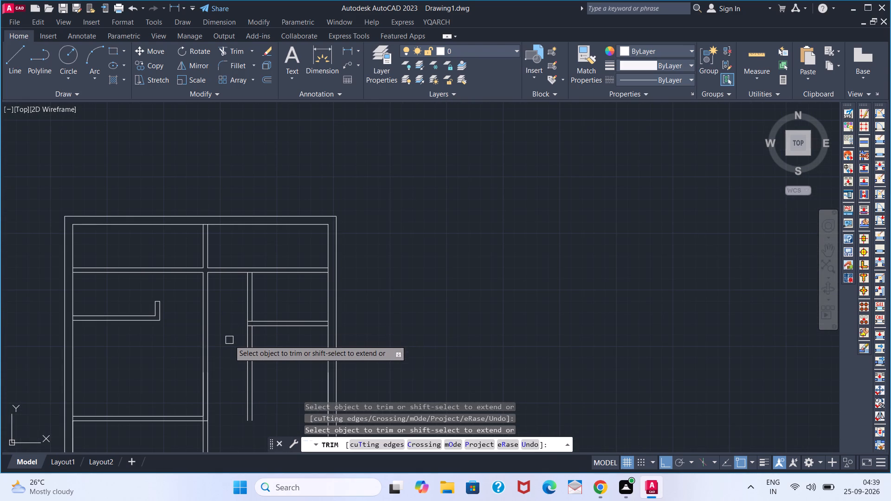
{"action": "key", "text": "space"}
{"action": "scroll", "coordinate": [248, 327], "scroll_direction": "up", "scroll_amount": 3}
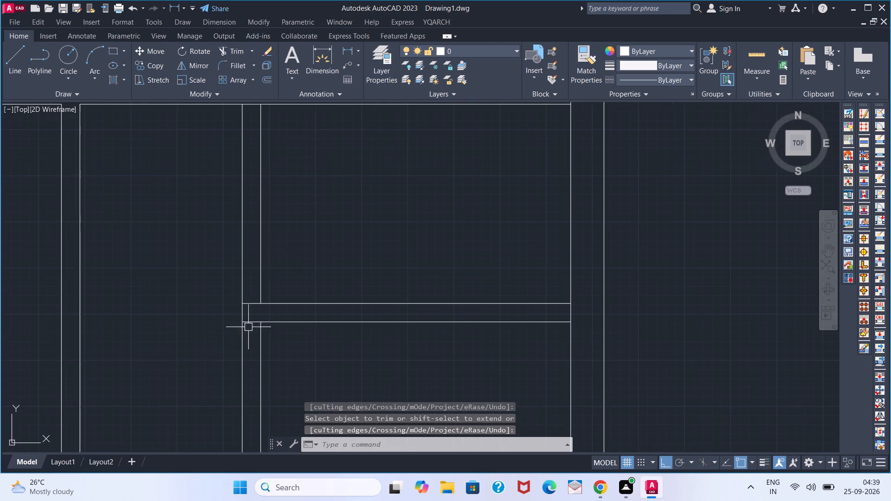
{"action": "key", "text": "space"}
{"action": "left_click_drag", "start_coordinate": [242, 354], "coordinate": [259, 355]}
{"action": "left_click", "coordinate": [261, 355]}
{"action": "key", "text": "space"}
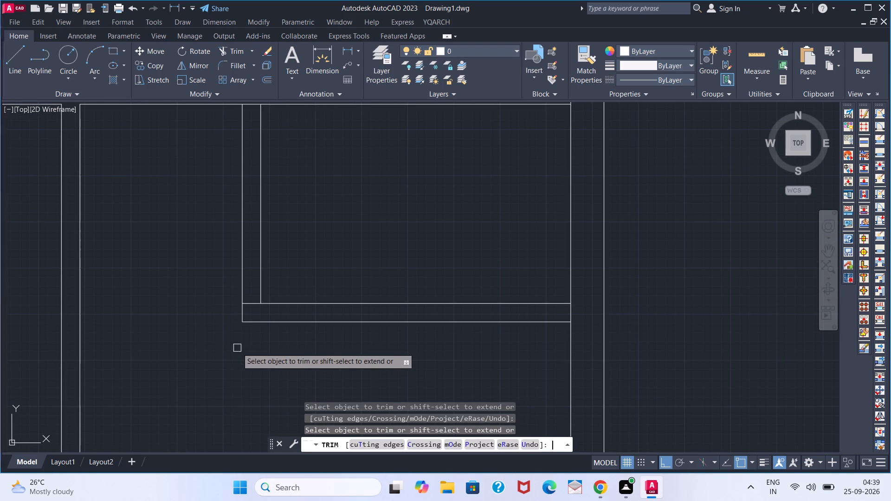
Offset the lower line of the horizontal partition above the right room 2'8" downward.
{"action": "scroll", "coordinate": [237, 212], "scroll_direction": "down", "scroll_amount": 1}
{"action": "middle_click_drag", "start_coordinate": [268, 202], "coordinate": [270, 269]}
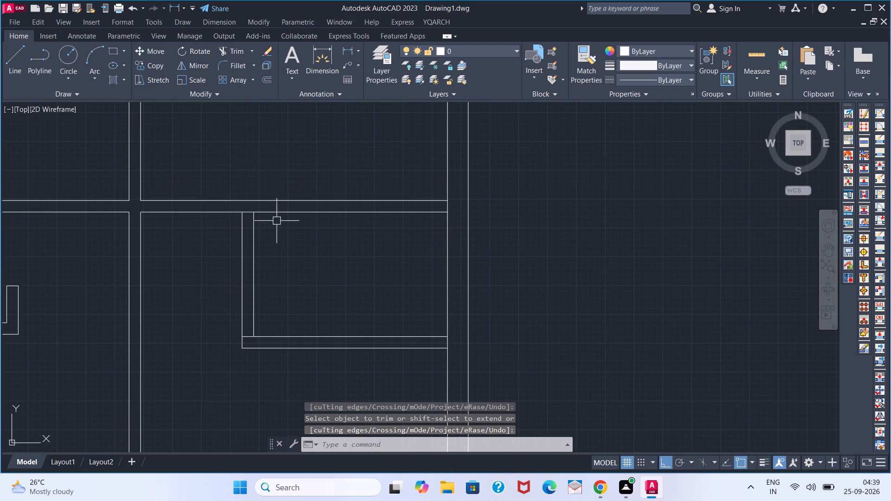
{"action": "key", "text": "o"}
{"action": "key", "text": "Return"}
{"action": "key", "text": "2"}
{"action": "key", "text": "apostrophe"}
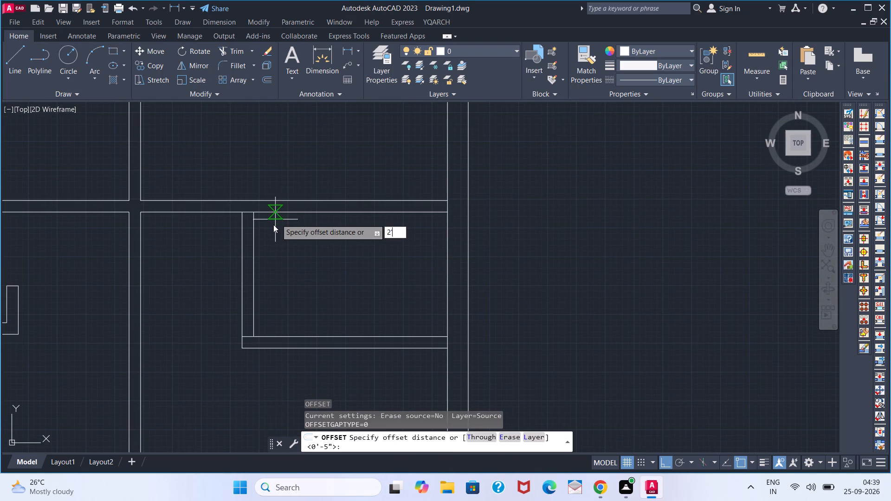
{"action": "key", "text": "8"}
{"action": "key", "text": "Return"}
{"action": "left_click", "coordinate": [275, 215]}
{"action": "left_click", "coordinate": [278, 262]}
{"action": "key", "text": "space"}
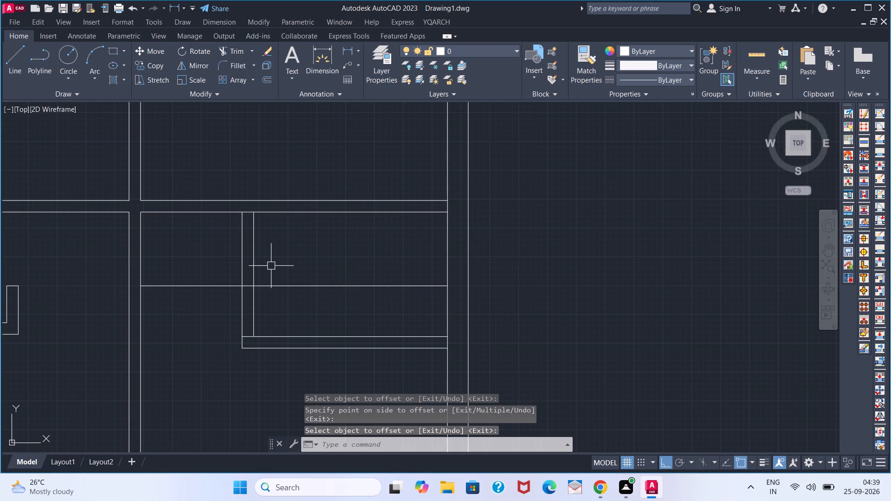
Trim the short vertical partition above the offset line, and trim that line's excess on both sides to leave an end cap.
{"action": "type", "text": "TR"}
{"action": "key", "text": "space"}
{"action": "left_click", "coordinate": [265, 265]}
{"action": "left_click", "coordinate": [237, 263]}
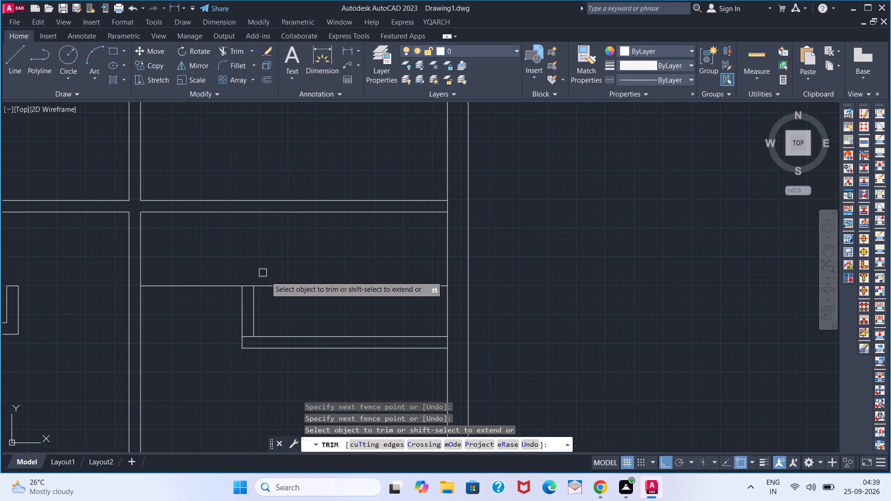
{"action": "left_click", "coordinate": [266, 284]}
{"action": "left_click", "coordinate": [216, 287]}
{"action": "key", "text": "space"}
Trim the leftover horizontal segment crossing the corner of the right room's L-shaped partition.
{"action": "scroll", "coordinate": [223, 324], "scroll_direction": "down", "scroll_amount": 3}
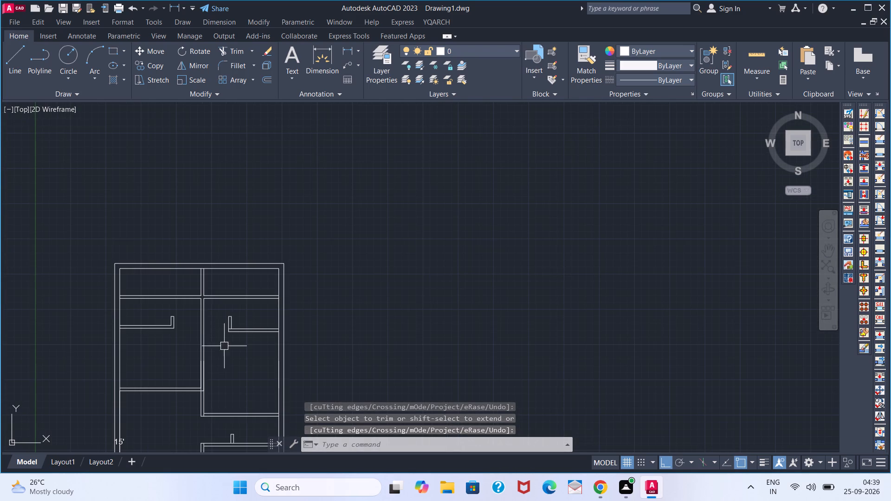
{"action": "scroll", "coordinate": [164, 332], "scroll_direction": "up", "scroll_amount": 2}
{"action": "scroll", "coordinate": [165, 325], "scroll_direction": "down", "scroll_amount": 2}
{"action": "middle_click_drag", "start_coordinate": [171, 331], "coordinate": [187, 311]}
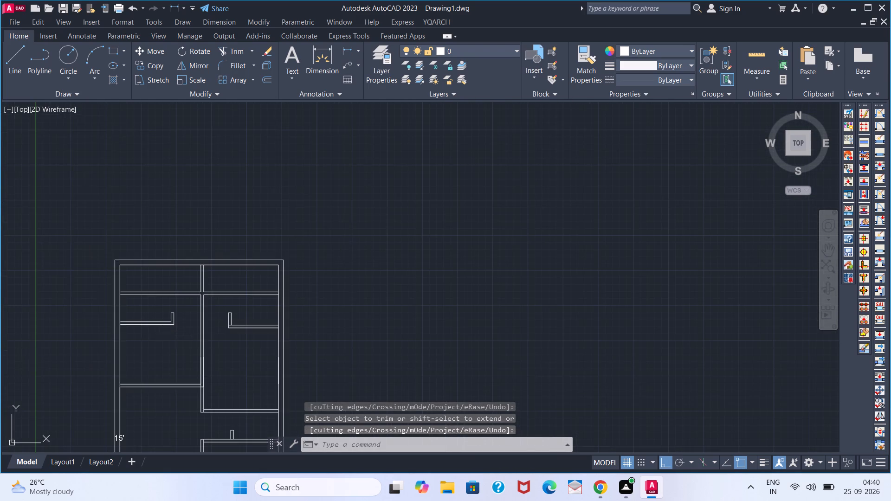
{"action": "middle_click_drag", "start_coordinate": [187, 311], "coordinate": [214, 276]}
{"action": "scroll", "coordinate": [292, 276], "scroll_direction": "up", "scroll_amount": 3}
{"action": "key", "text": "space"}
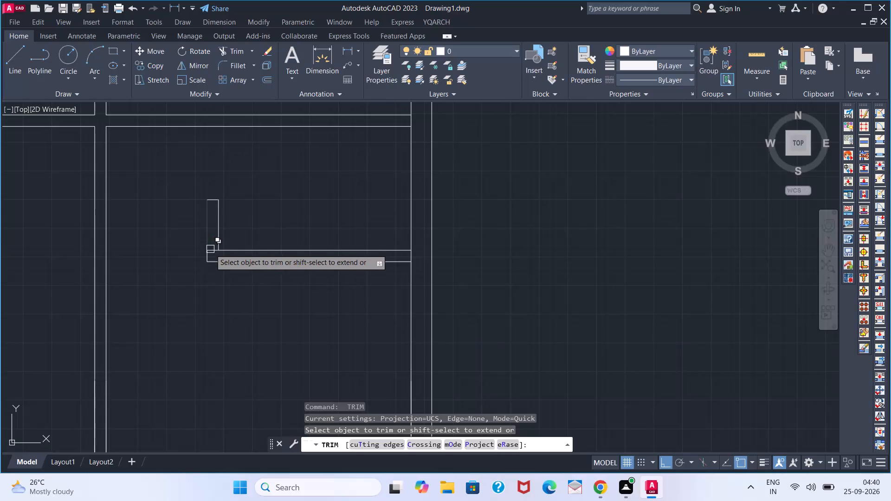
{"action": "left_click", "coordinate": [213, 250]}
{"action": "key", "text": "space"}
Delete the 12' dimension and the two 15' dimensions from the plan.
{"action": "scroll", "coordinate": [191, 294], "scroll_direction": "down", "scroll_amount": 3}
{"action": "middle_click_drag", "start_coordinate": [193, 300], "coordinate": [222, 263]}
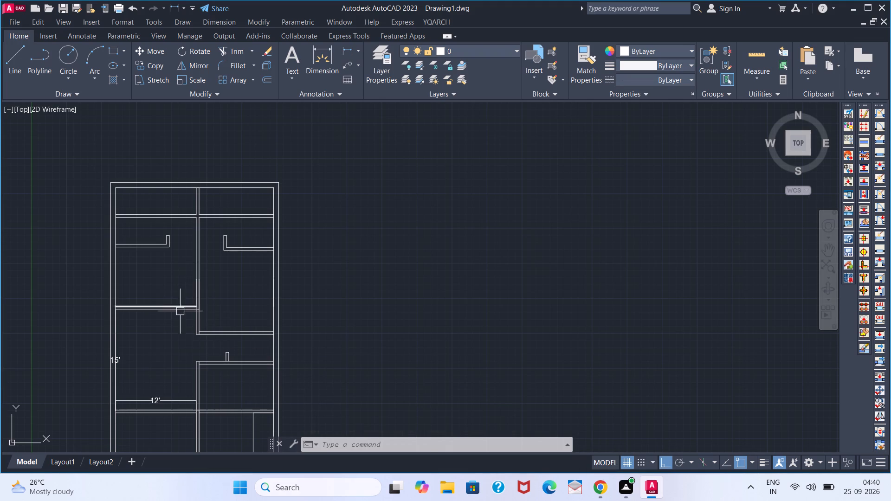
{"action": "scroll", "coordinate": [179, 313], "scroll_direction": "up", "scroll_amount": 2}
{"action": "scroll", "coordinate": [180, 311], "scroll_direction": "down", "scroll_amount": 1}
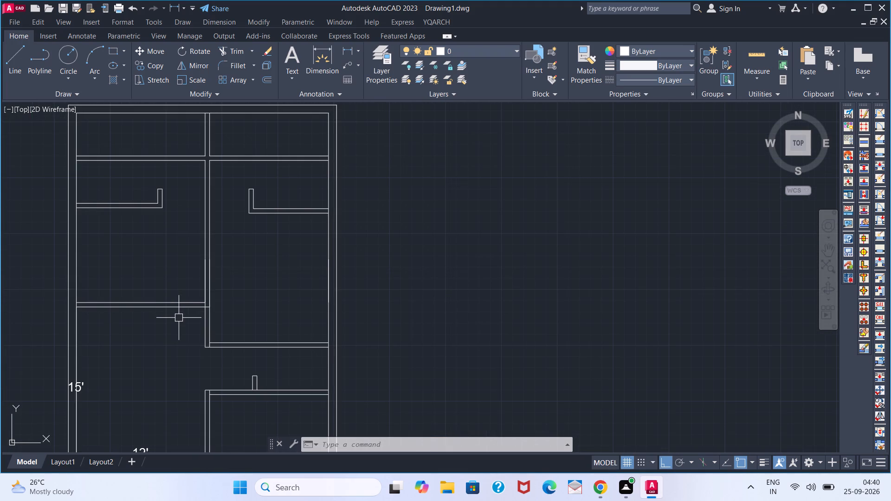
{"action": "scroll", "coordinate": [181, 287], "scroll_direction": "down", "scroll_amount": 2}
{"action": "scroll", "coordinate": [165, 243], "scroll_direction": "up", "scroll_amount": 1}
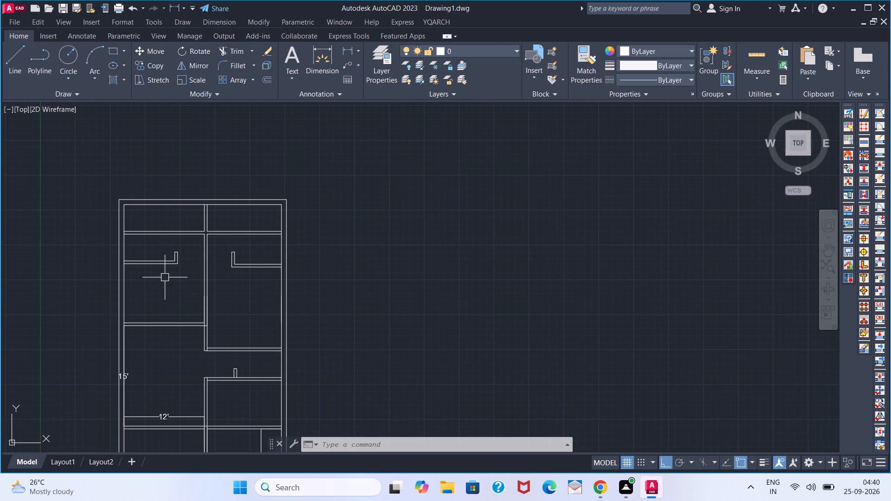
{"action": "scroll", "coordinate": [165, 291], "scroll_direction": "down", "scroll_amount": 1}
{"action": "middle_click_drag", "start_coordinate": [169, 313], "coordinate": [172, 278]}
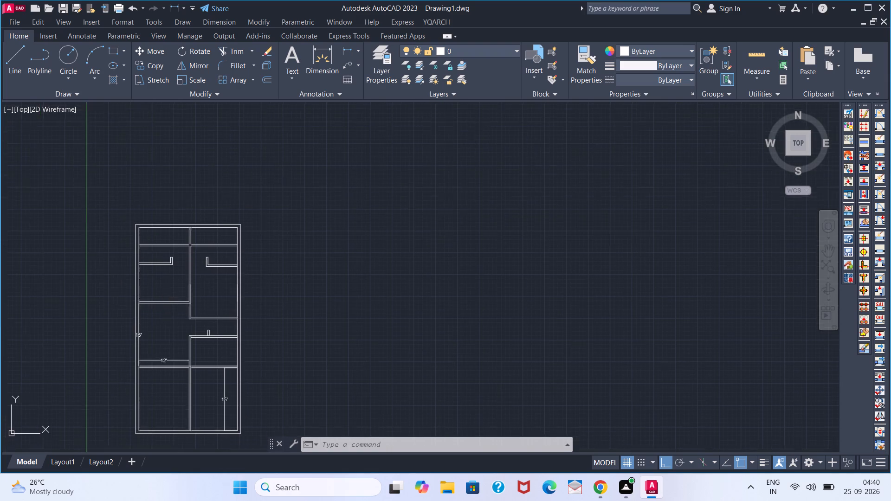
{"action": "middle_click_drag", "start_coordinate": [172, 278], "coordinate": [177, 255]}
{"action": "scroll", "coordinate": [213, 335], "scroll_direction": "up", "scroll_amount": 2}
{"action": "left_click", "coordinate": [261, 353]}
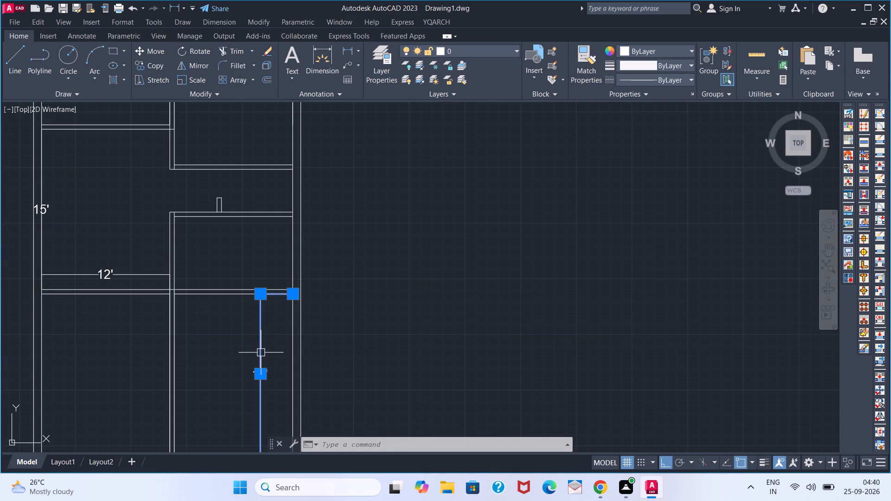
{"action": "scroll", "coordinate": [257, 354], "scroll_direction": "down", "scroll_amount": 2}
{"action": "key", "text": "Delete"}
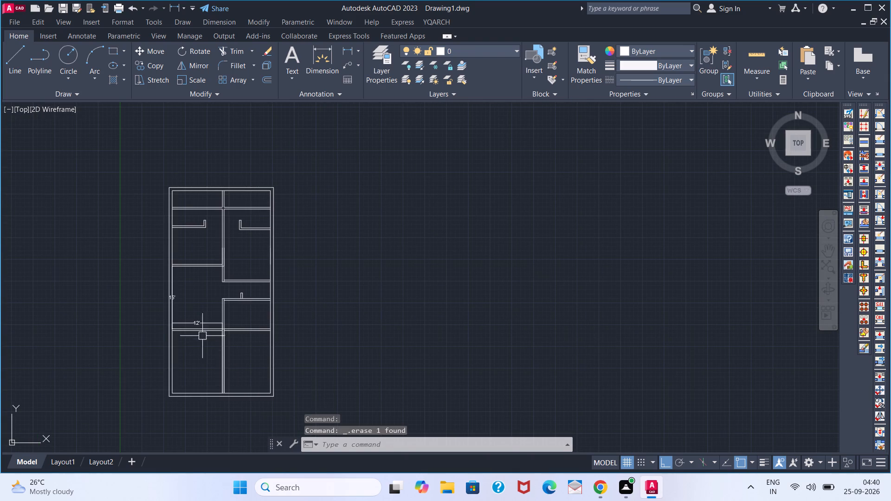
{"action": "left_click", "coordinate": [200, 322]}
{"action": "key", "text": "Delete"}
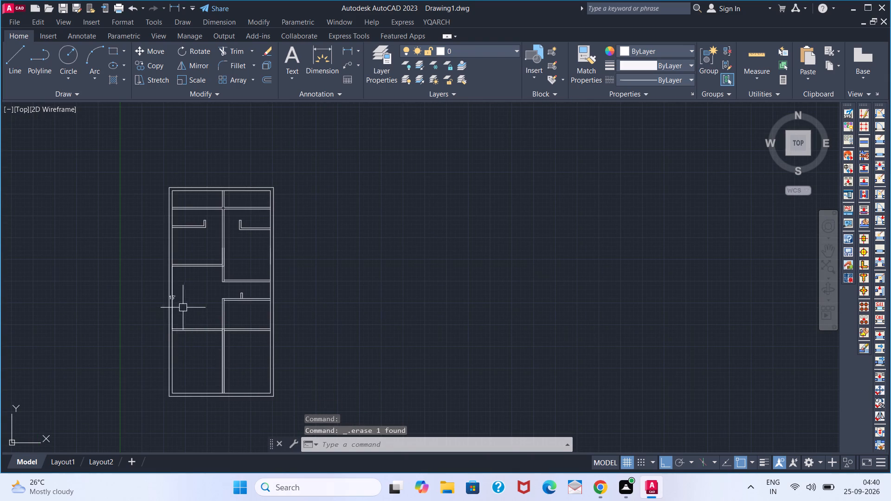
{"action": "left_click", "coordinate": [178, 296]}
{"action": "key", "text": "Delete"}
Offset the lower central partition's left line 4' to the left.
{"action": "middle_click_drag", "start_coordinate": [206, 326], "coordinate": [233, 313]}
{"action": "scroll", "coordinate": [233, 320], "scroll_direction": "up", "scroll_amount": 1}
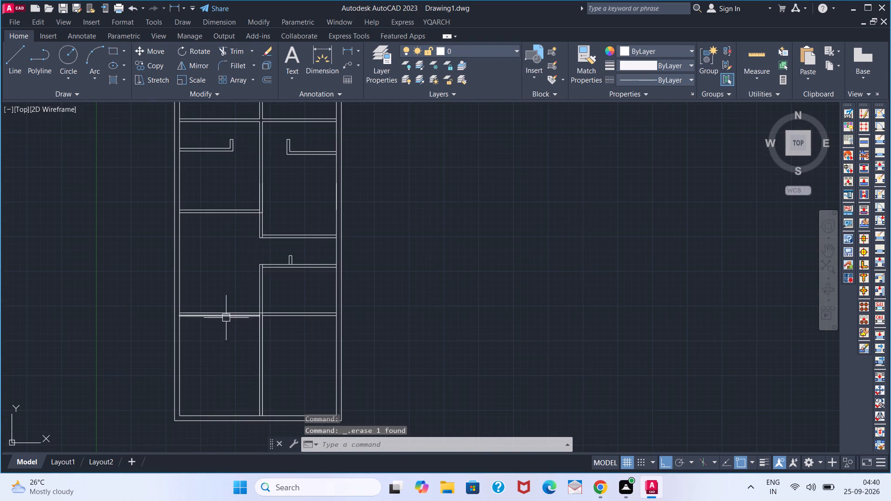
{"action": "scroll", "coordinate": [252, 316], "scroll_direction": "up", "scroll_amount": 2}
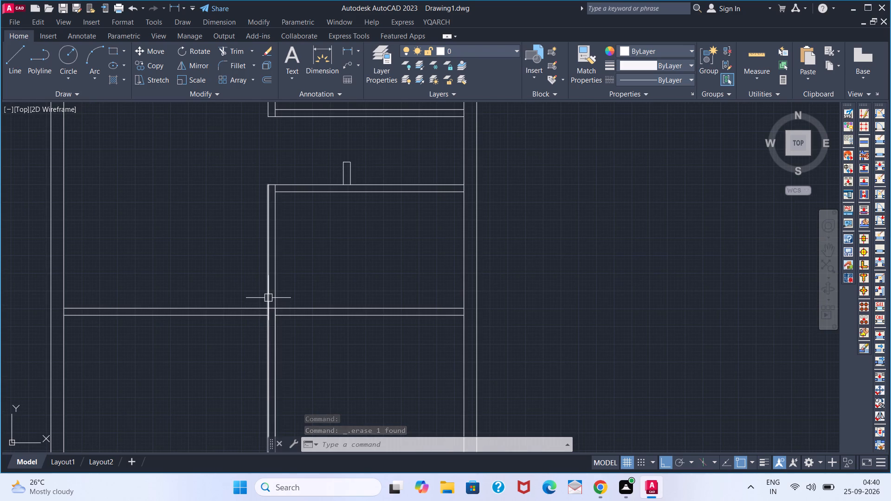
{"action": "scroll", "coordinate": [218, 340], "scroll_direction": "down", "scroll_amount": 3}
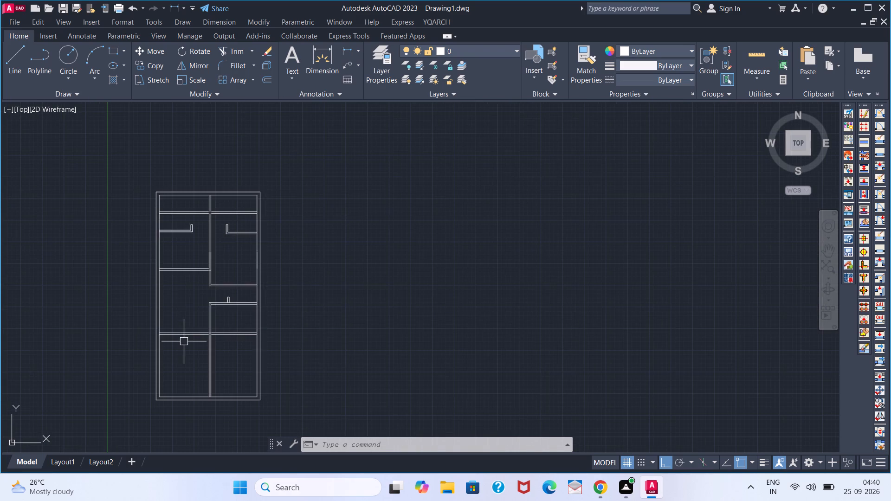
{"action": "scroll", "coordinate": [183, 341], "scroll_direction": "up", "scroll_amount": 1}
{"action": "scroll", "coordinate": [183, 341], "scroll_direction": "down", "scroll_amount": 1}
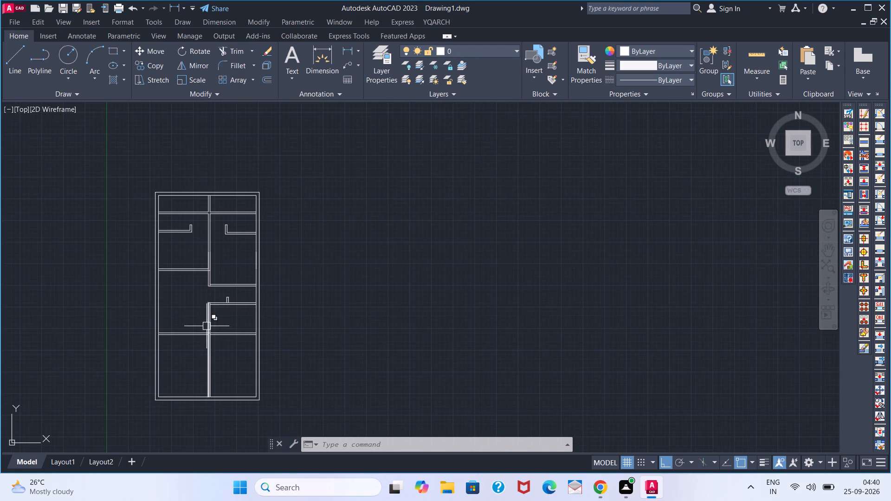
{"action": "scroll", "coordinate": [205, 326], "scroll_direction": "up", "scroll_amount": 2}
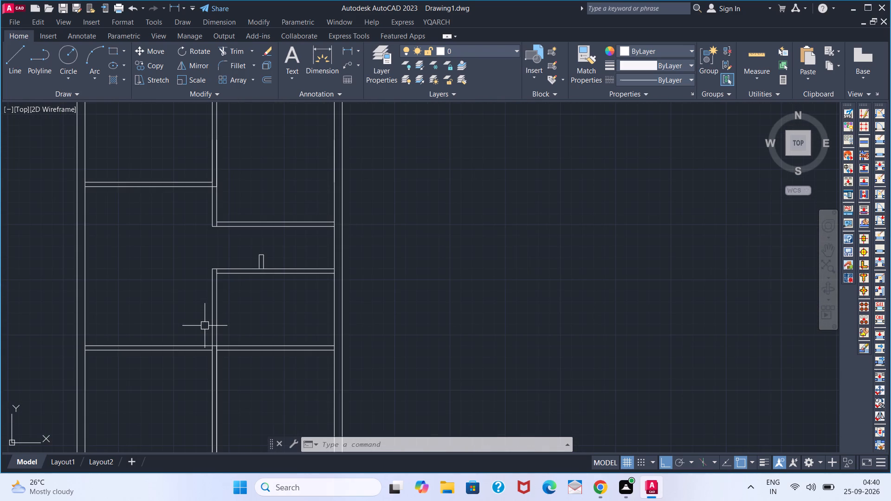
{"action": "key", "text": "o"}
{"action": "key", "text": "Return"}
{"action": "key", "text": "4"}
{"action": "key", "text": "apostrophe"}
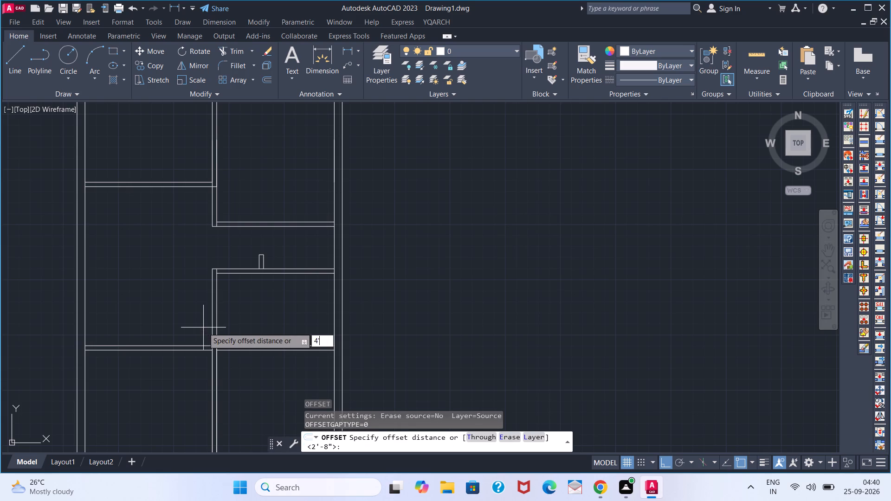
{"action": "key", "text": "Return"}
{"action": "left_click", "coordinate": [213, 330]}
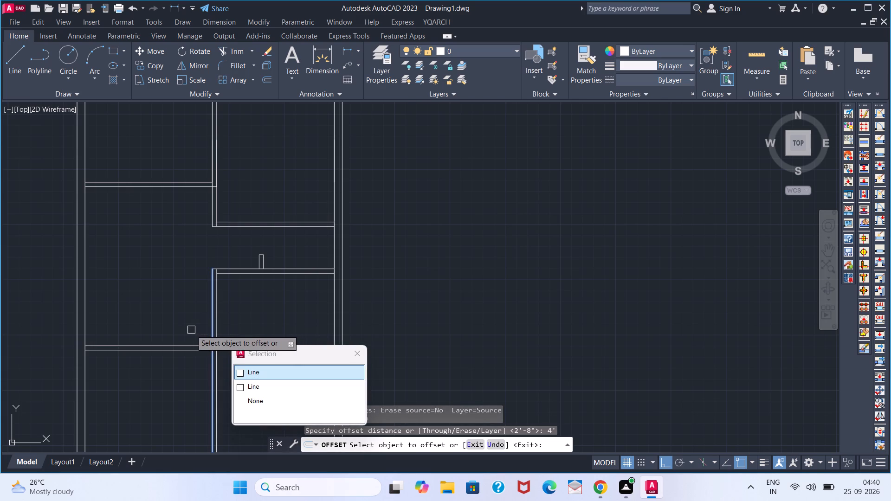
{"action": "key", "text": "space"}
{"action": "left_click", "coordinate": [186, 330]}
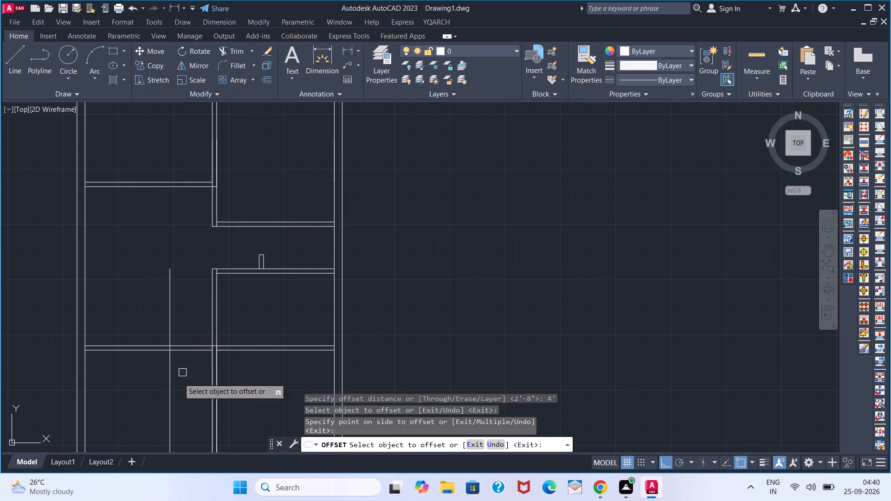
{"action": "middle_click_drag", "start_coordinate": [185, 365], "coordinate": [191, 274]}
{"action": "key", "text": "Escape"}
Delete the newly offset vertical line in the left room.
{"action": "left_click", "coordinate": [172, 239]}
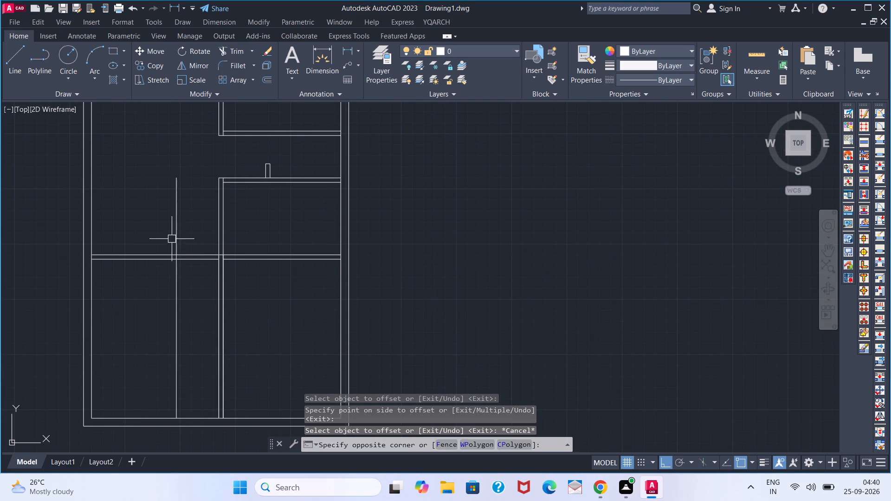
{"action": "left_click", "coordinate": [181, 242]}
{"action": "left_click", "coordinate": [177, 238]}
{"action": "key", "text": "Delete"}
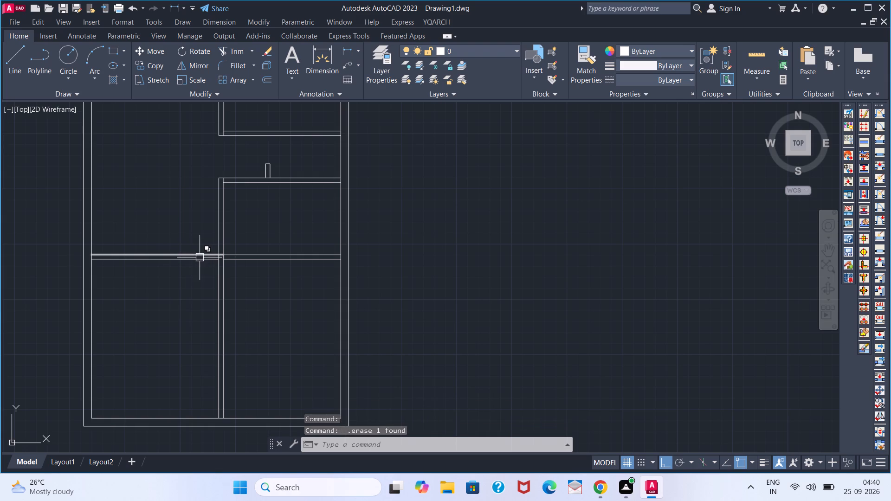
Offset the lower central partition's left line 4'2" to the left.
{"action": "key", "text": "o"}
{"action": "key", "text": "Return"}
{"action": "key", "text": "4"}
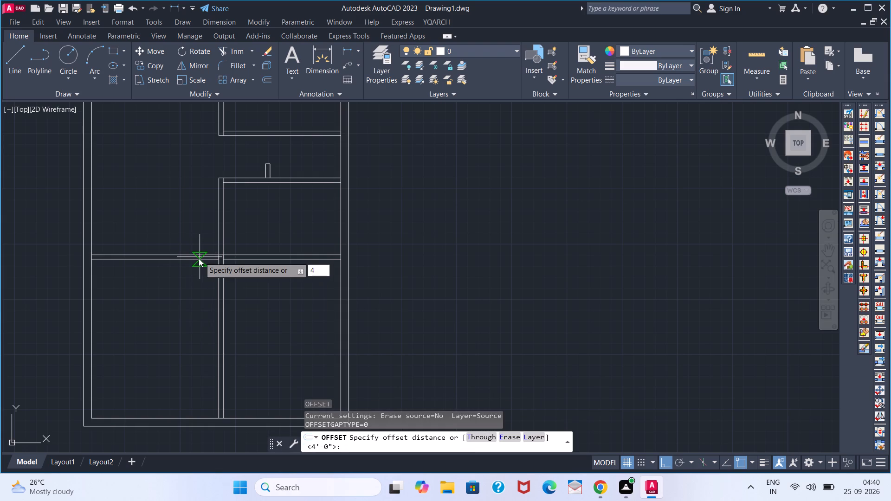
{"action": "key", "text": "apostrophe"}
{"action": "key", "text": "2"}
{"action": "key", "text": "Return"}
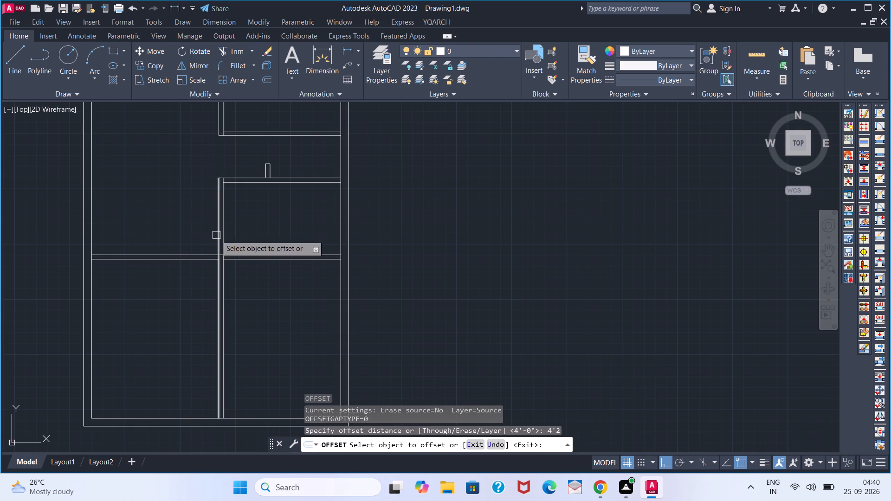
{"action": "left_click", "coordinate": [216, 235]}
{"action": "left_click", "coordinate": [189, 235]}
{"action": "key", "text": "space"}
Trim the left horizontal partition between the offset line and the central partition, and trim the offset line above and below to leave an end cap.
{"action": "type", "text": "TR"}
{"action": "key", "text": "space"}
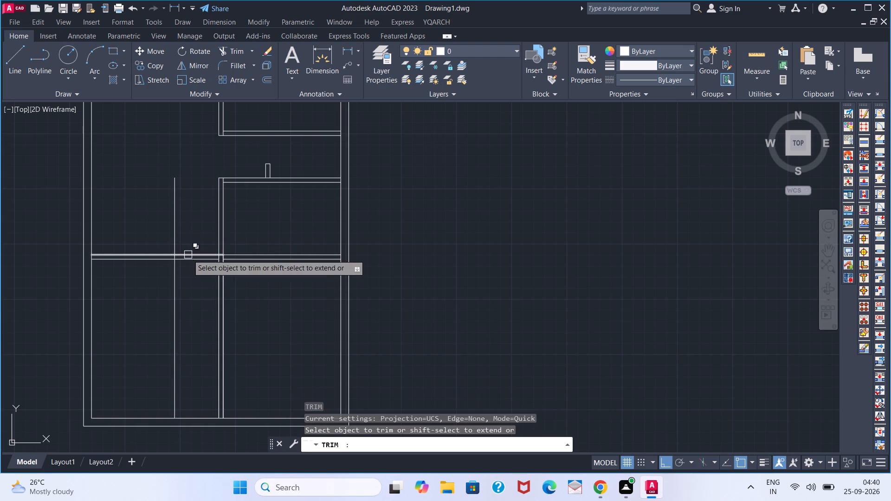
{"action": "left_click", "coordinate": [188, 255]}
{"action": "left_click", "coordinate": [188, 259]}
{"action": "left_click", "coordinate": [189, 248]}
{"action": "left_click", "coordinate": [166, 231]}
{"action": "key", "text": "space"}
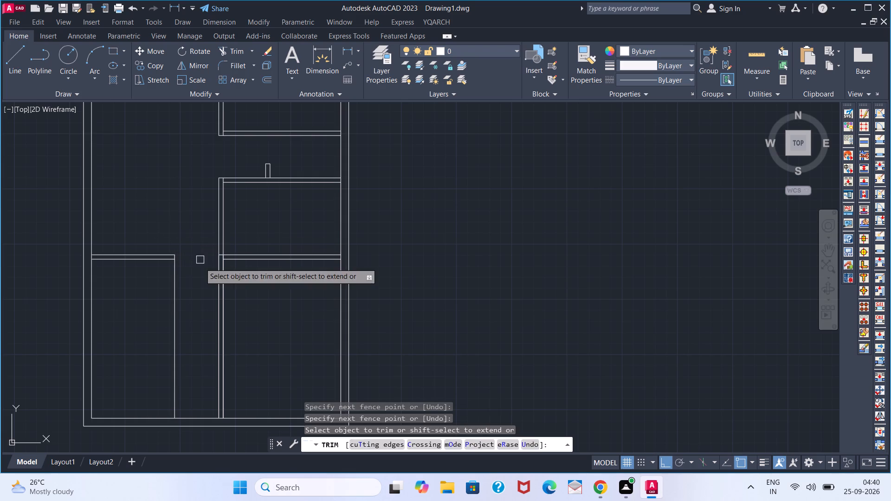
{"action": "key", "text": "space"}
{"action": "left_click", "coordinate": [171, 308]}
{"action": "key", "text": "space"}
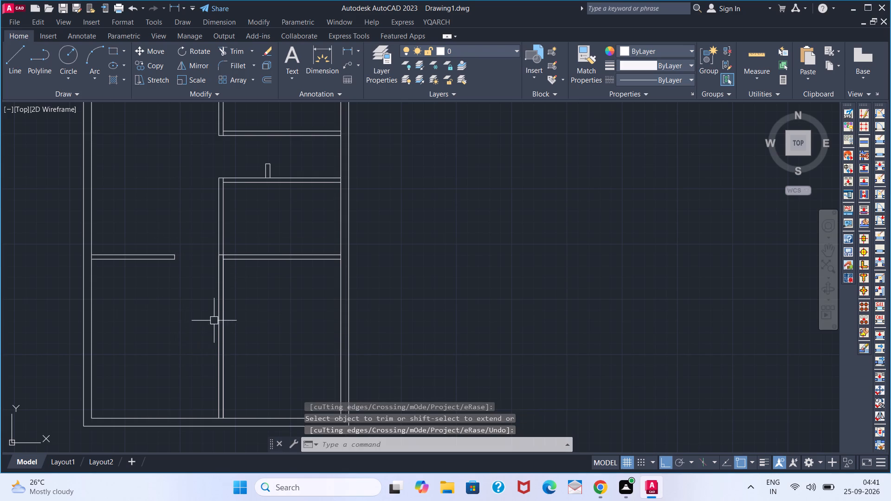
Extend the lower line of the right horizontal partition to the left line of the lower central partition.
{"action": "scroll", "coordinate": [235, 263], "scroll_direction": "up", "scroll_amount": 2}
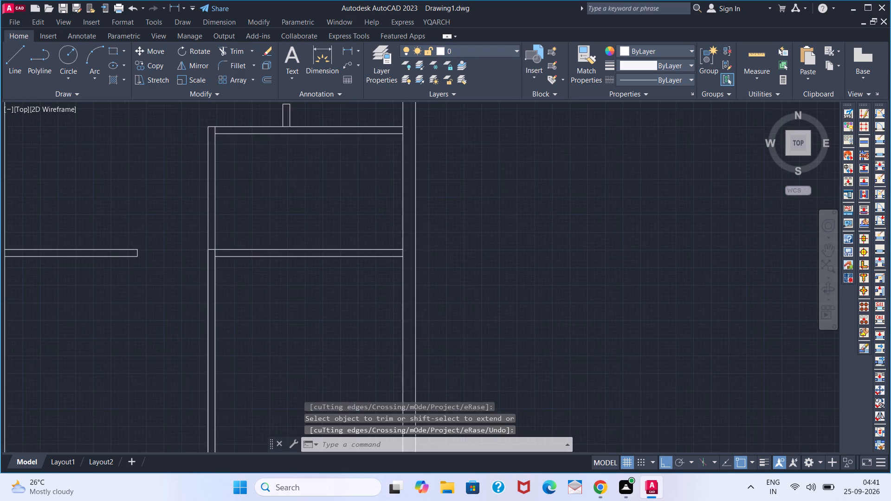
{"action": "type", "text": "EX"}
{"action": "key", "text": "space"}
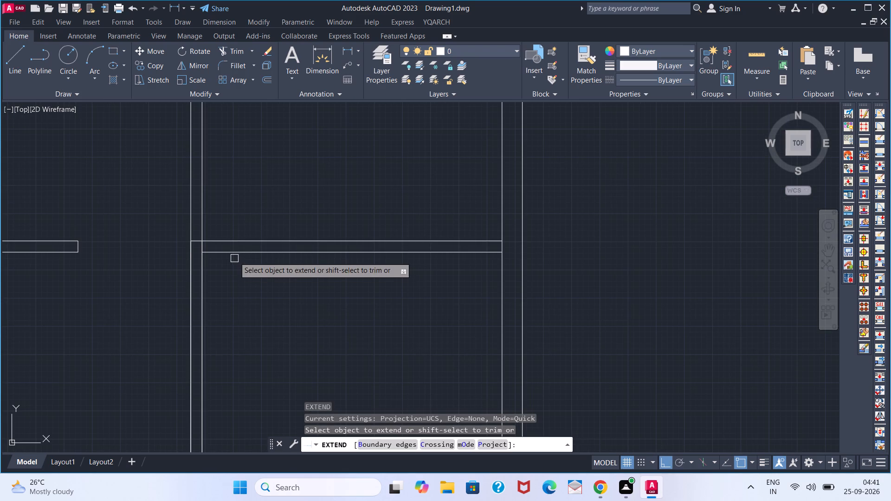
{"action": "left_click", "coordinate": [234, 254]}
{"action": "key", "text": "space"}
Measure from the lower central partition's top corner to the short stub, and the inner width of the right room below it.
{"action": "scroll", "coordinate": [232, 273], "scroll_direction": "down", "scroll_amount": 1}
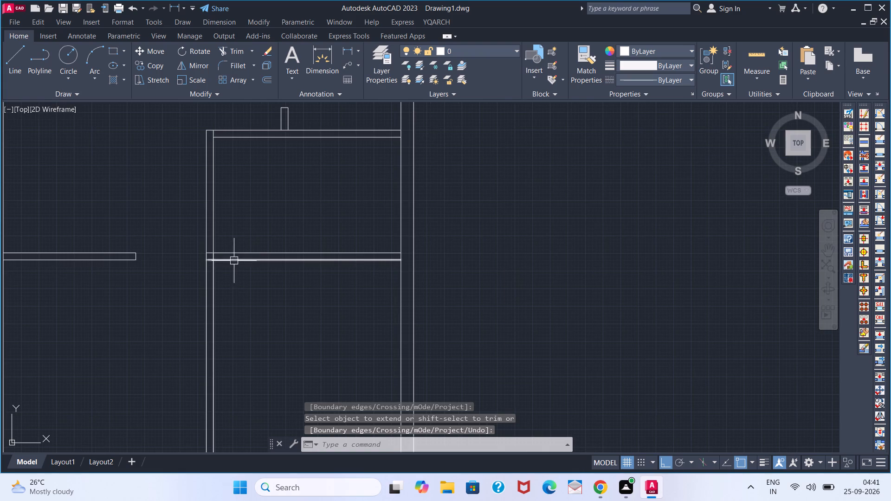
{"action": "scroll", "coordinate": [223, 277], "scroll_direction": "down", "scroll_amount": 1}
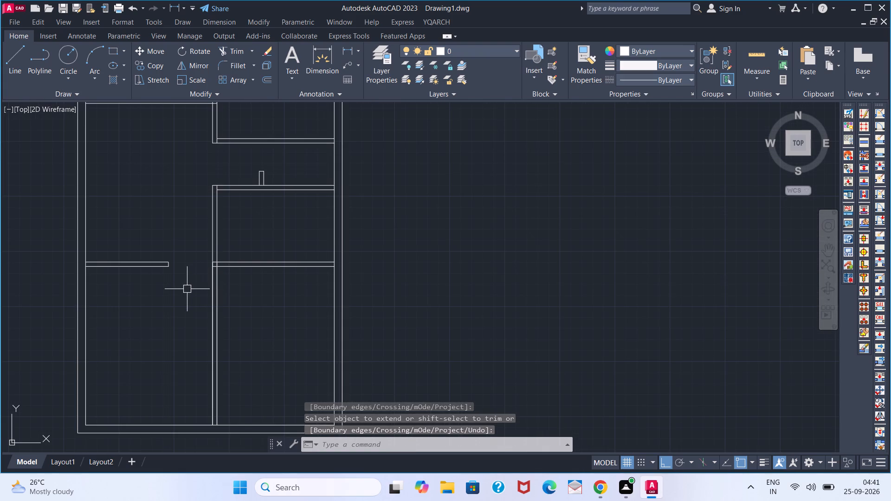
{"action": "scroll", "coordinate": [187, 289], "scroll_direction": "down", "scroll_amount": 1}
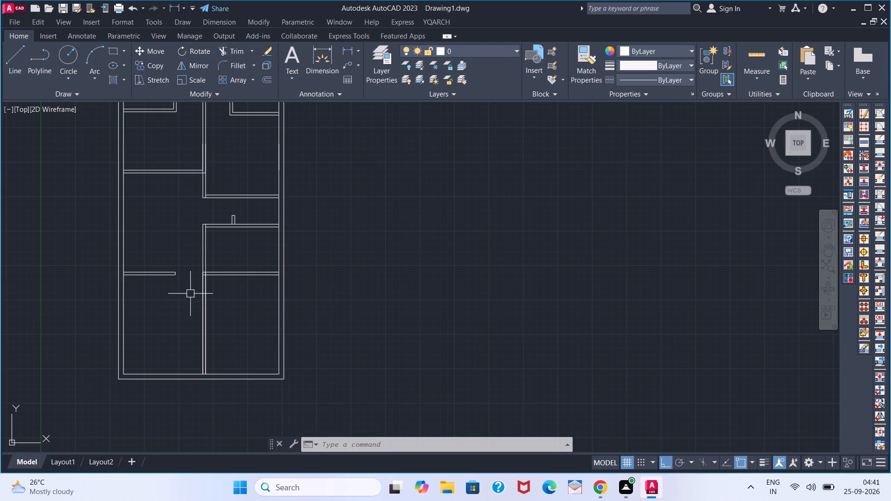
{"action": "middle_click_drag", "start_coordinate": [190, 292], "coordinate": [191, 336]}
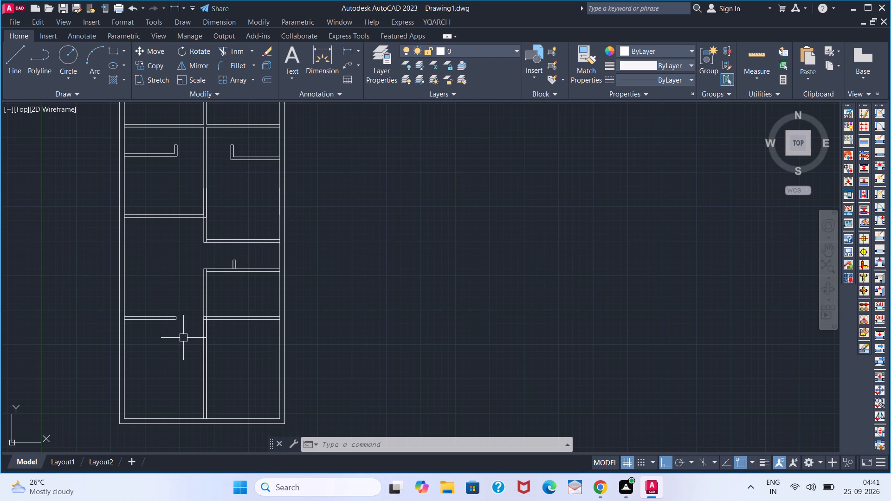
{"action": "left_click", "coordinate": [345, 50]}
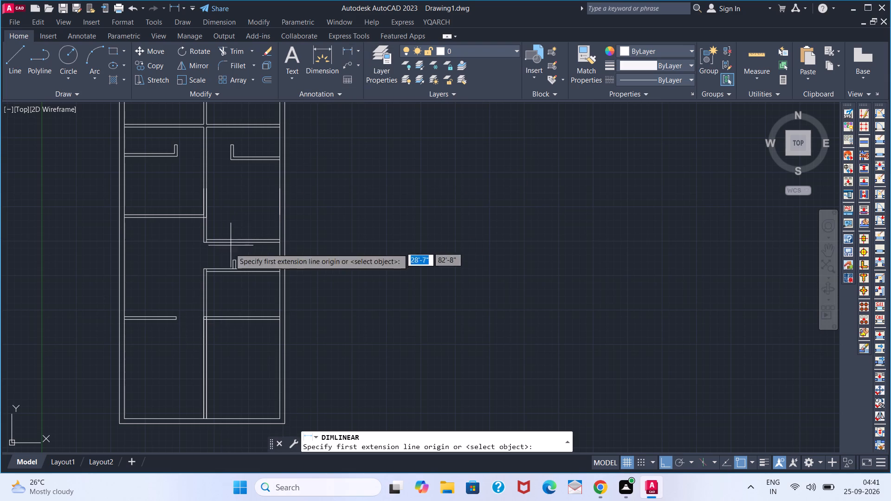
{"action": "scroll", "coordinate": [200, 271], "scroll_direction": "up", "scroll_amount": 3}
{"action": "left_click", "coordinate": [207, 263]}
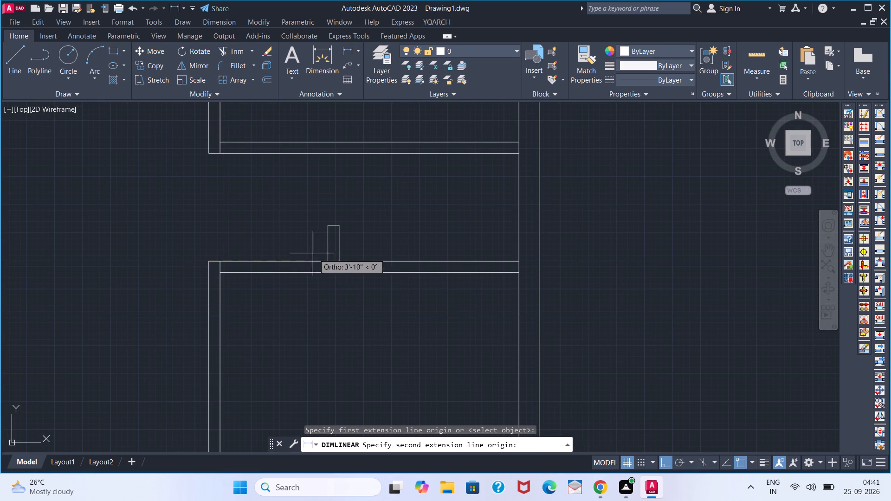
{"action": "left_click", "coordinate": [323, 262]}
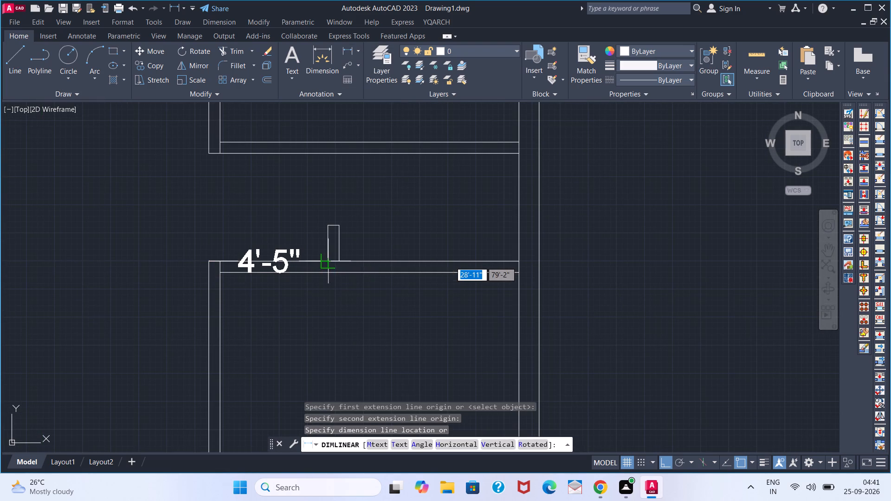
{"action": "key", "text": "Escape"}
{"action": "key", "text": "space"}
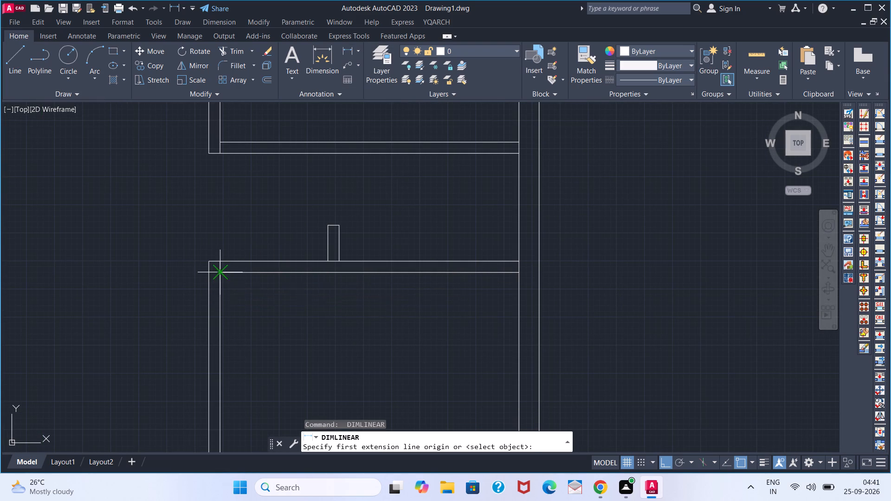
{"action": "left_click", "coordinate": [227, 278]}
{"action": "left_click", "coordinate": [525, 276]}
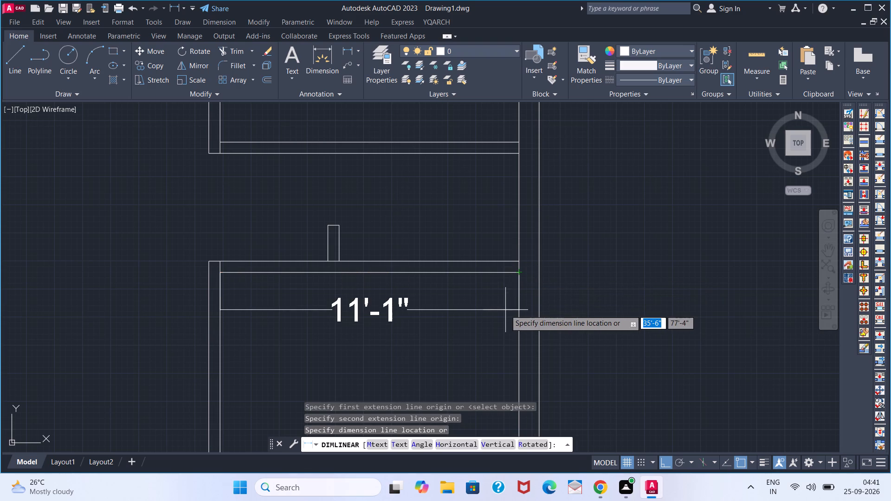
{"action": "key", "text": "Escape"}
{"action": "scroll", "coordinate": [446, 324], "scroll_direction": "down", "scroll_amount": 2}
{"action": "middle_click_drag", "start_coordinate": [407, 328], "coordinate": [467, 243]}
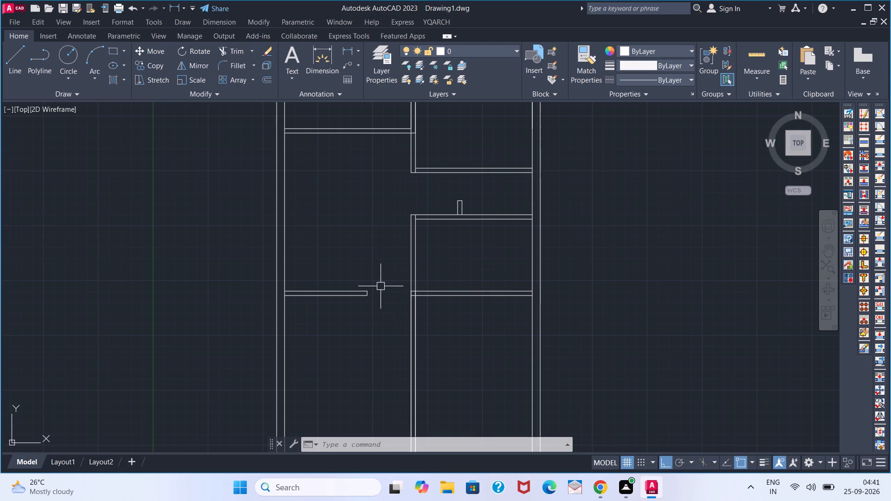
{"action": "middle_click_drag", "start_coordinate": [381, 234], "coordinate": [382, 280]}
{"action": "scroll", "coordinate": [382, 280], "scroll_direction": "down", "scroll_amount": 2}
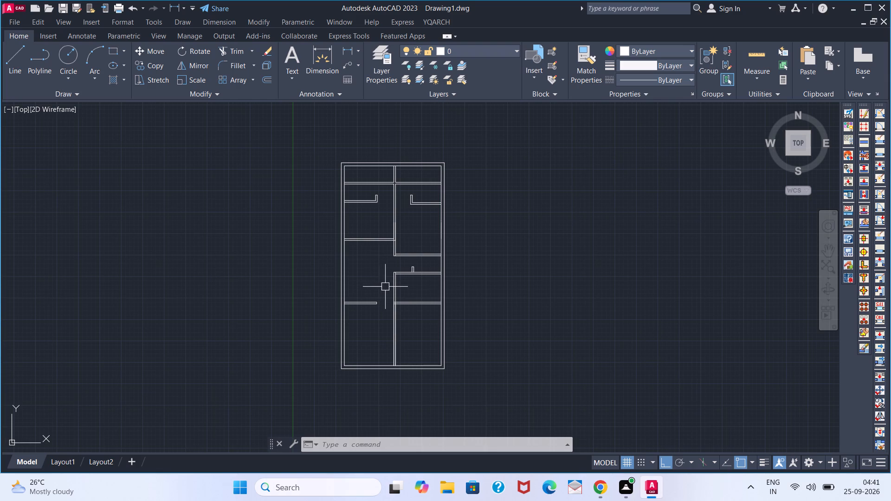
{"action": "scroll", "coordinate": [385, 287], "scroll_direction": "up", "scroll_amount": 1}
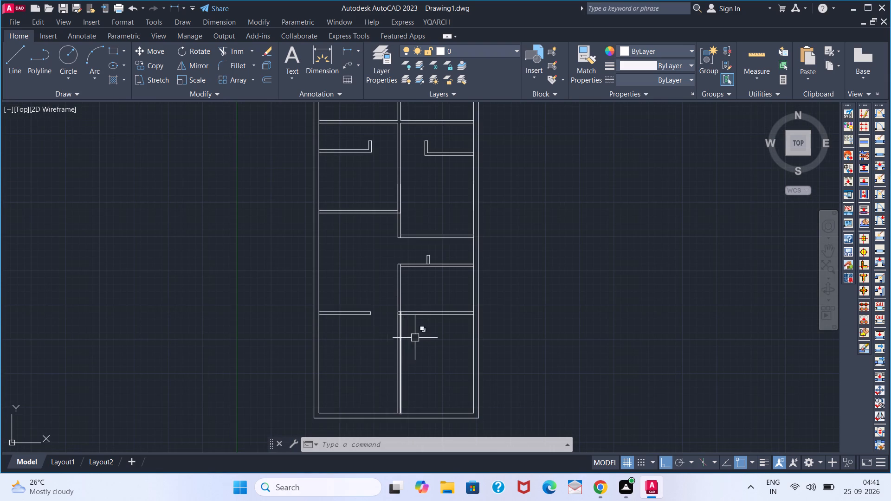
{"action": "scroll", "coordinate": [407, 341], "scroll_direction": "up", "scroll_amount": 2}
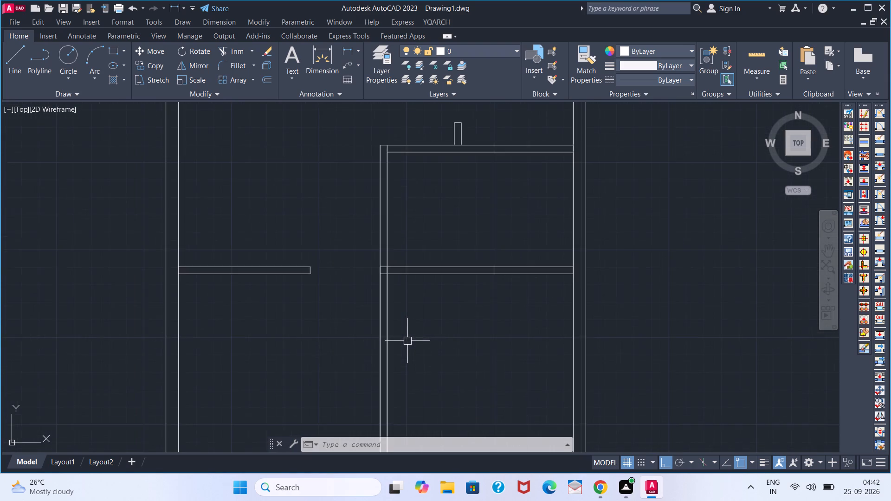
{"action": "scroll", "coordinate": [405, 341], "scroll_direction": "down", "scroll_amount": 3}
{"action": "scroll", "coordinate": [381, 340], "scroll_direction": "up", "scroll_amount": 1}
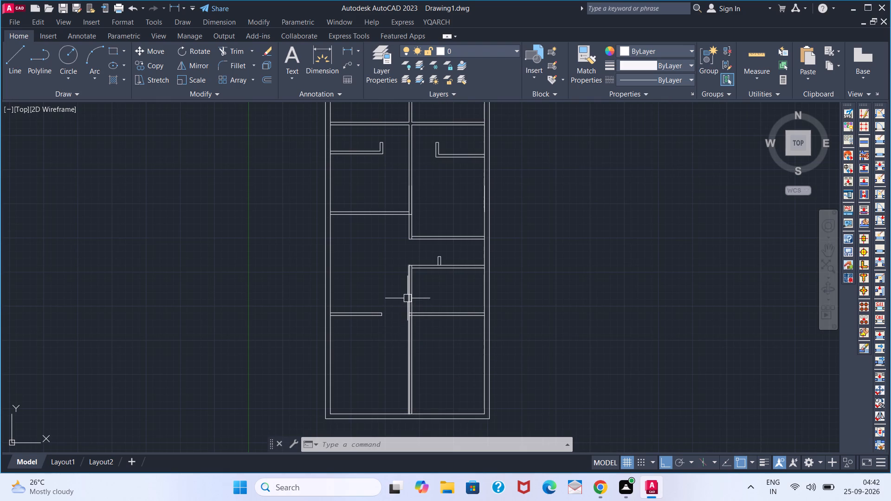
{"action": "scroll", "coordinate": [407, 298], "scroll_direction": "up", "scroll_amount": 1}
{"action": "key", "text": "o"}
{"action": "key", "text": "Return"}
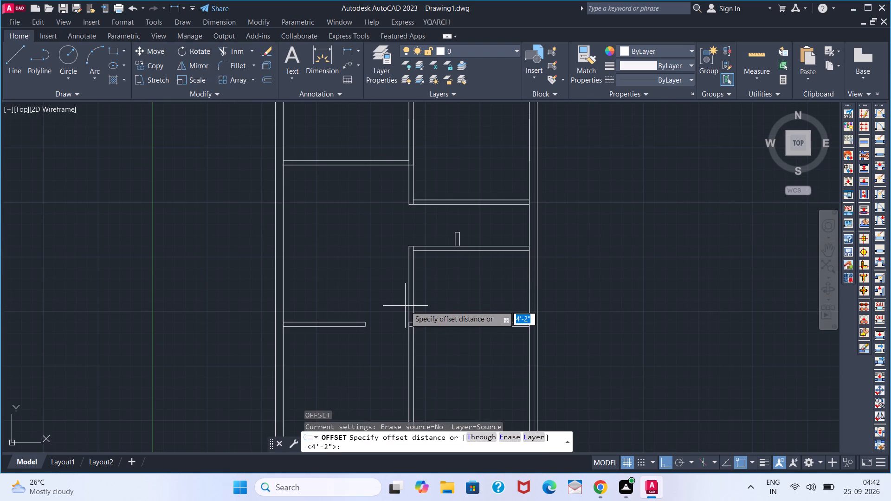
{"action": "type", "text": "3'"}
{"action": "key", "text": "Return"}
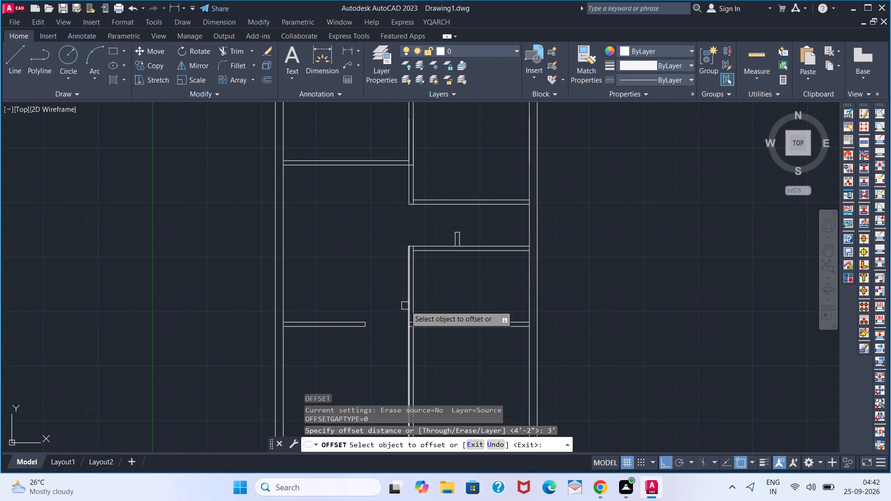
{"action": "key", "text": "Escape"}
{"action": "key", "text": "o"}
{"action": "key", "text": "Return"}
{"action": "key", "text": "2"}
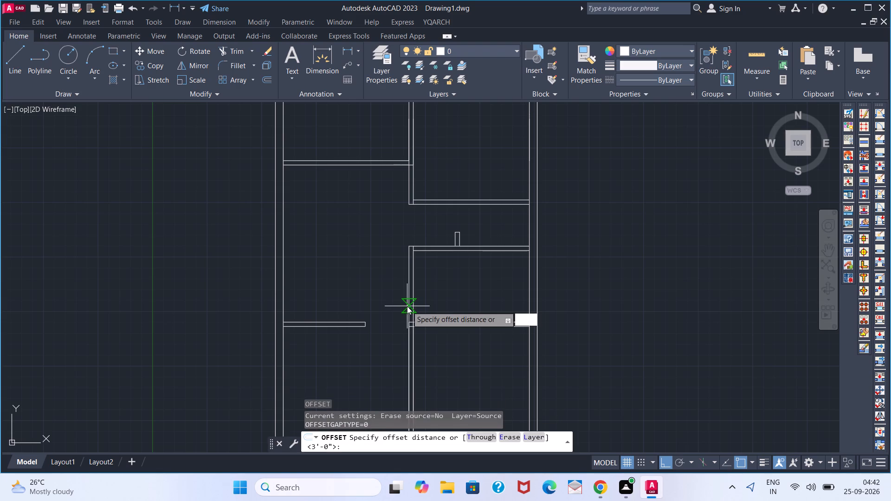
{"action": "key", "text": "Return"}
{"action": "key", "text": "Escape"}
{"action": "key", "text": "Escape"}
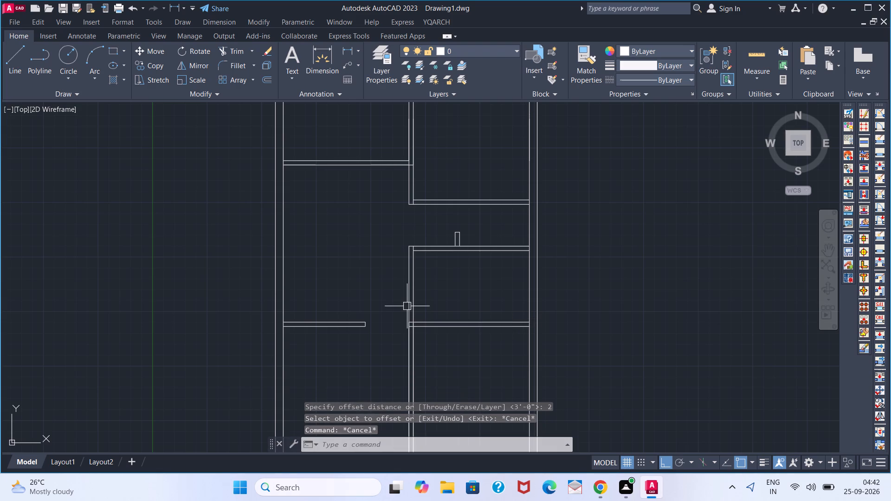
Offset both lines of the lower central partition 2'8" to the right.
{"action": "key", "text": "o"}
{"action": "key", "text": "Return"}
{"action": "type", "text": "2'8"}
{"action": "key", "text": "Return"}
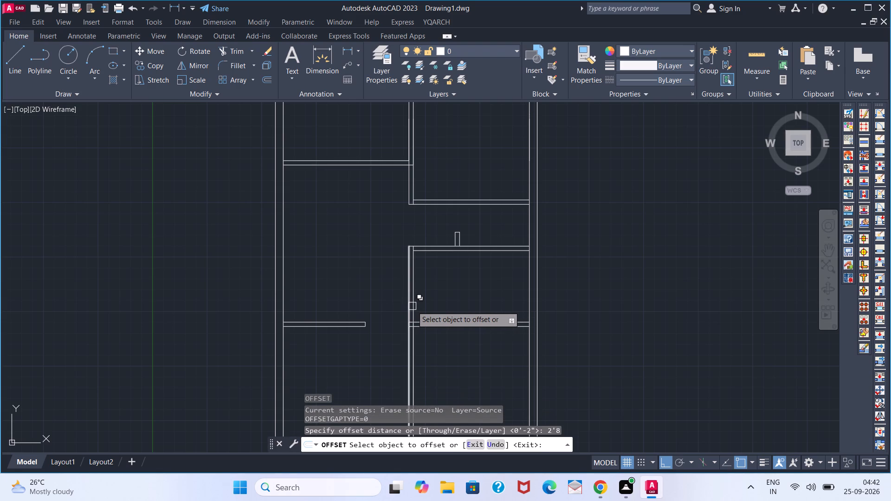
{"action": "left_click", "coordinate": [414, 307]}
{"action": "left_click", "coordinate": [442, 307]}
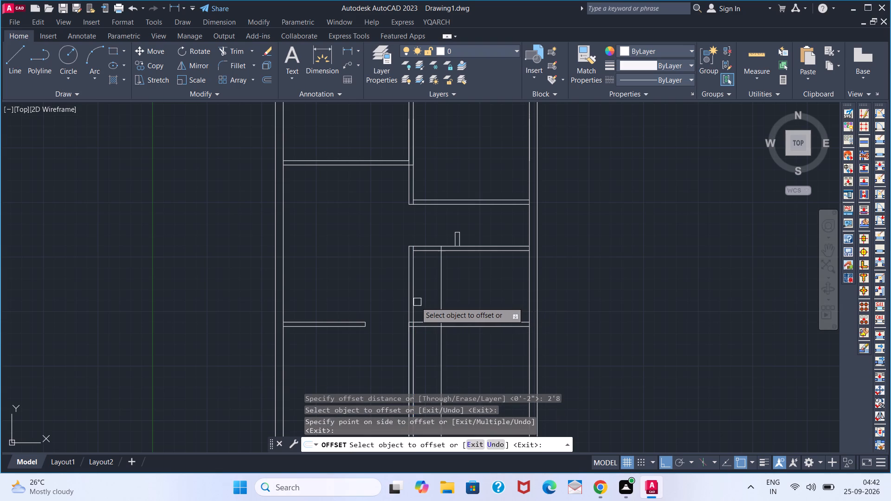
{"action": "left_click", "coordinate": [405, 302]}
{"action": "left_click", "coordinate": [432, 302]}
{"action": "key", "text": "space"}
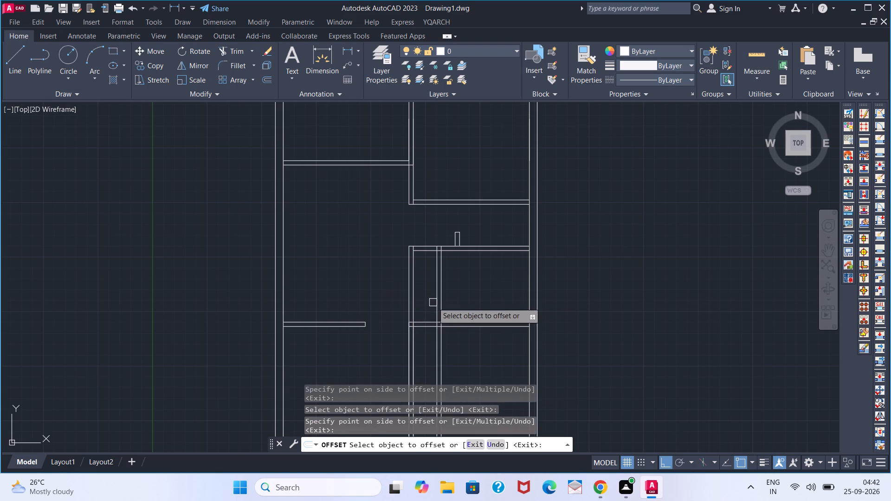
Trim the original central partition above the lower right horizontal partition, and the upper partition's lines left of the offset pair.
{"action": "key", "text": "t"}
{"action": "type", "text": "R"}
{"action": "key", "text": "space"}
{"action": "left_click", "coordinate": [420, 302]}
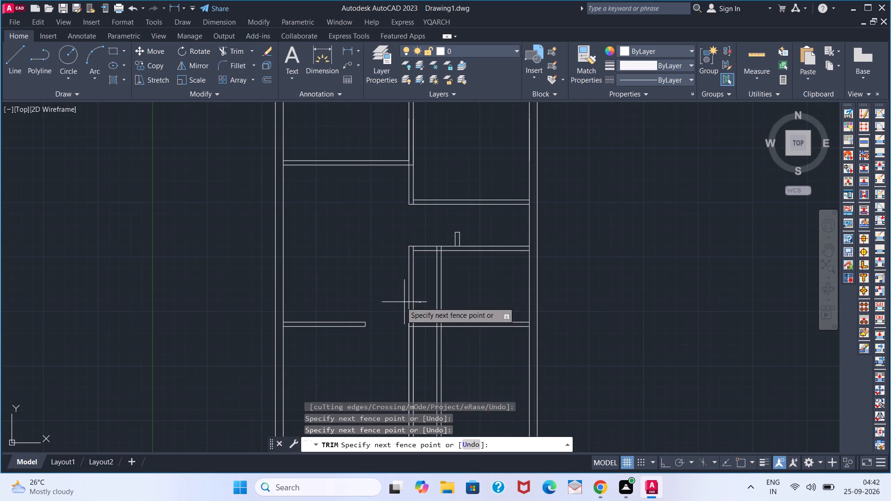
{"action": "left_click", "coordinate": [395, 302]}
{"action": "left_click", "coordinate": [423, 242]}
{"action": "left_click", "coordinate": [419, 254]}
{"action": "left_click", "coordinate": [414, 250]}
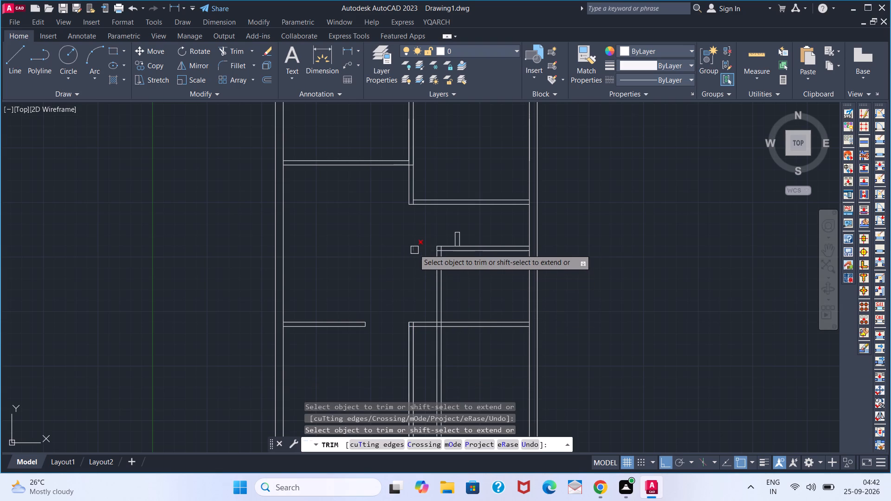
{"action": "double_click", "coordinate": [413, 247]}
{"action": "left_click", "coordinate": [405, 322]}
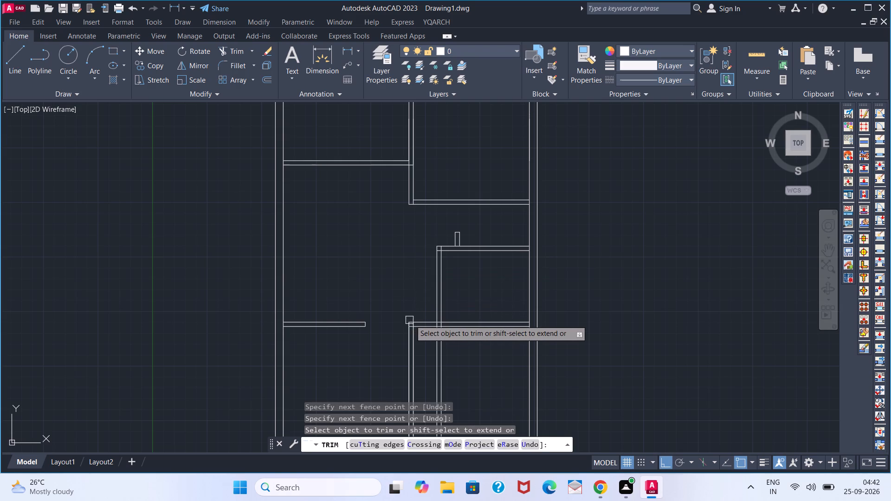
Trim the two offset lines where they cross the thickness of the lower right horizontal partition.
{"action": "scroll", "coordinate": [414, 323], "scroll_direction": "up", "scroll_amount": 4}
{"action": "scroll", "coordinate": [399, 334], "scroll_direction": "down", "scroll_amount": 3}
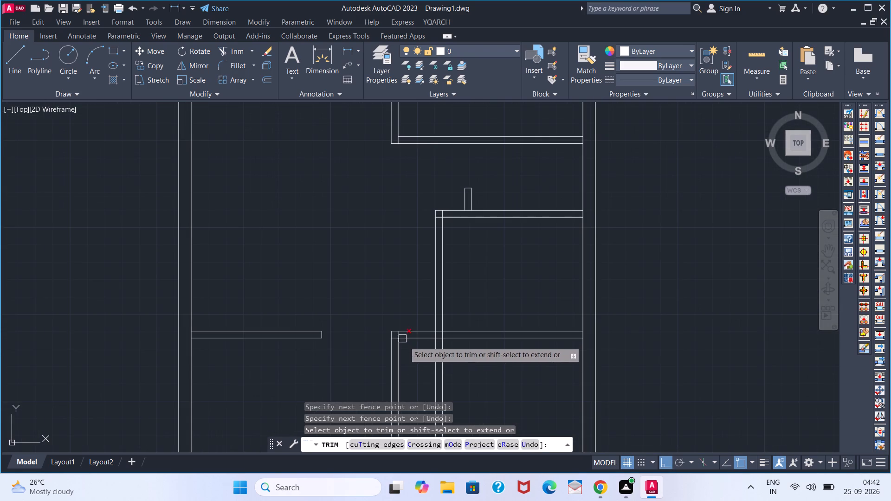
{"action": "scroll", "coordinate": [416, 351], "scroll_direction": "down", "scroll_amount": 1}
{"action": "scroll", "coordinate": [429, 340], "scroll_direction": "up", "scroll_amount": 4}
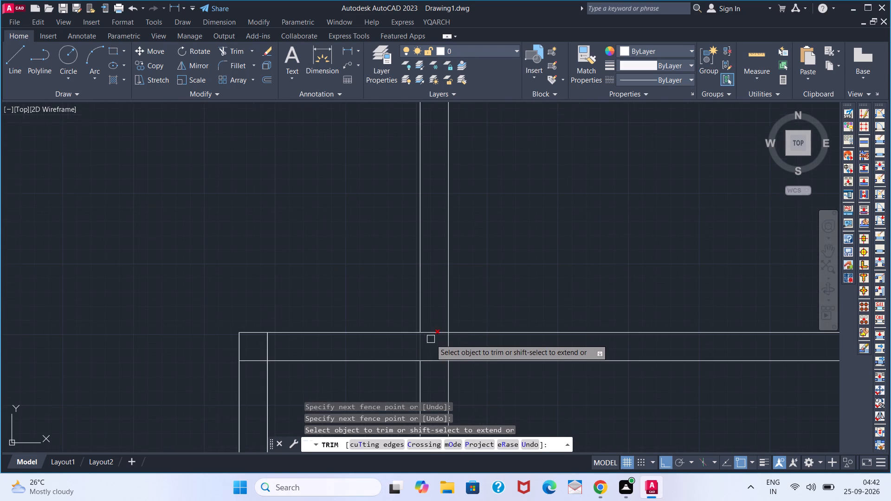
{"action": "left_click", "coordinate": [420, 345]}
{"action": "left_click", "coordinate": [445, 345]}
{"action": "scroll", "coordinate": [407, 345], "scroll_direction": "down", "scroll_amount": 4}
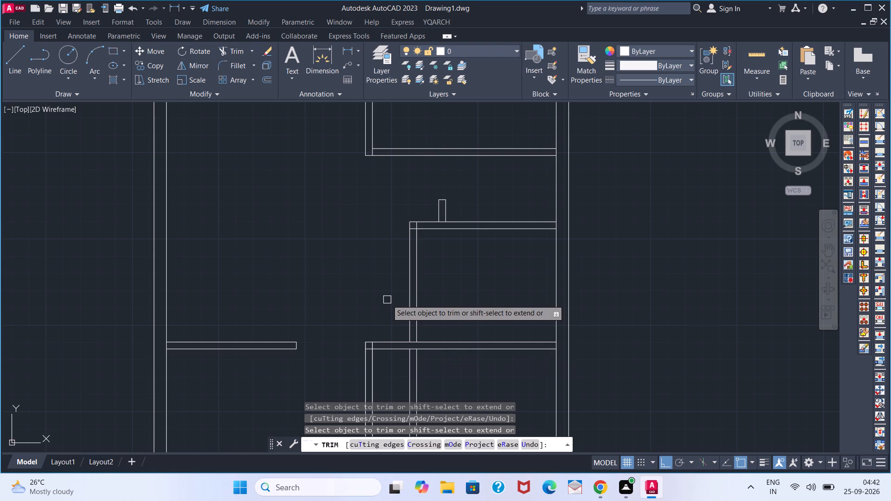
{"action": "scroll", "coordinate": [349, 286], "scroll_direction": "up", "scroll_amount": 1}
{"action": "scroll", "coordinate": [343, 284], "scroll_direction": "down", "scroll_amount": 1}
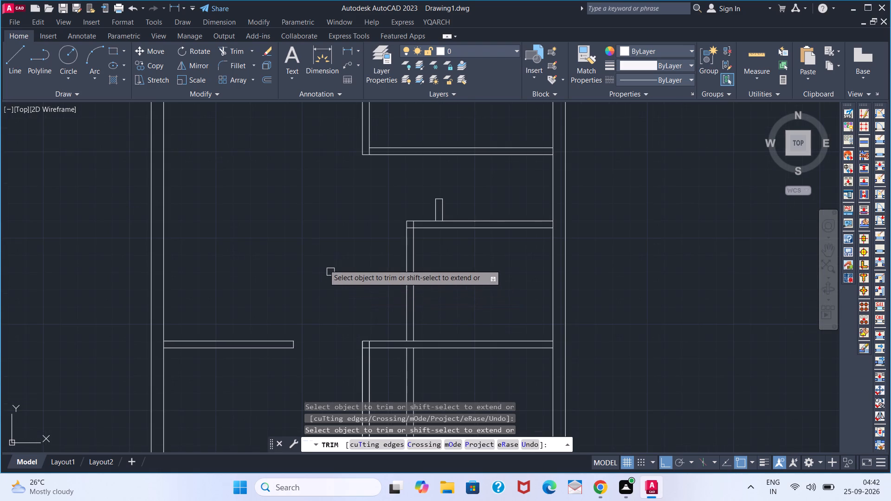
{"action": "scroll", "coordinate": [318, 261], "scroll_direction": "down", "scroll_amount": 1}
{"action": "middle_click_drag", "start_coordinate": [314, 226], "coordinate": [315, 288]}
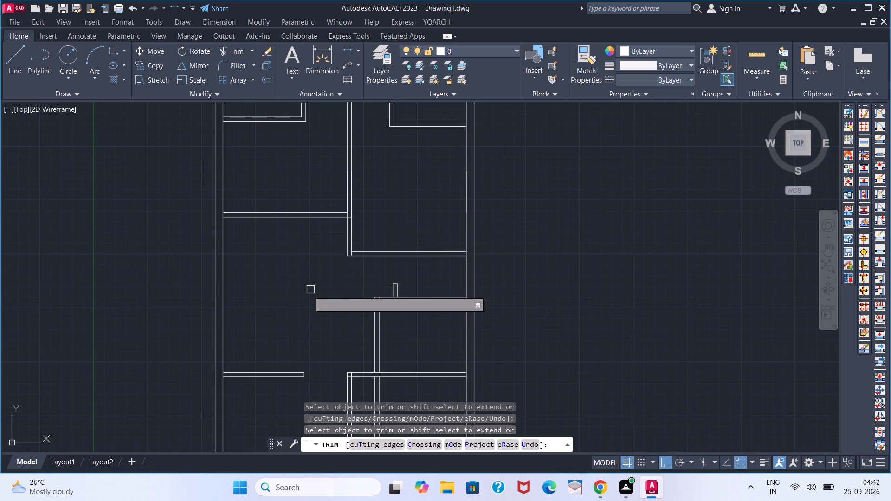
{"action": "key", "text": "Escape"}
Delete the two leftover offset lines below the lower right horizontal partition.
{"action": "middle_click_drag", "start_coordinate": [308, 295], "coordinate": [308, 295]}
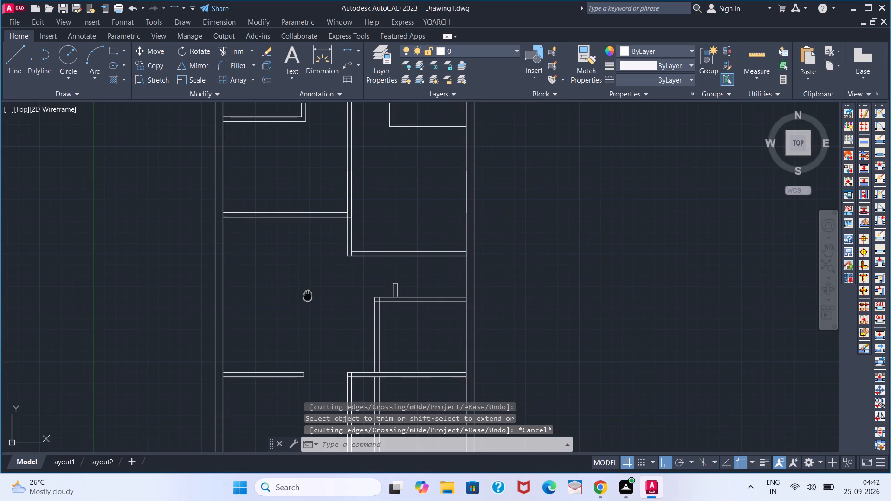
{"action": "middle_click_drag", "start_coordinate": [308, 295], "coordinate": [316, 242]}
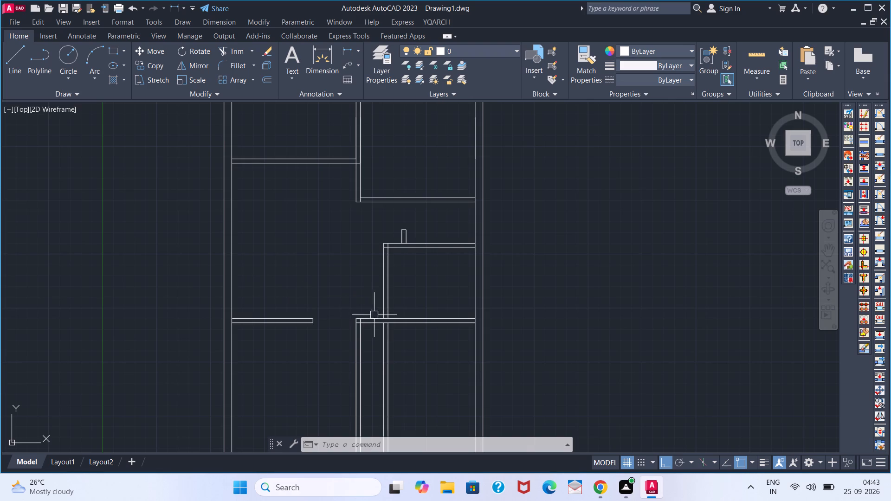
{"action": "left_click", "coordinate": [392, 346]}
{"action": "left_click", "coordinate": [378, 347]}
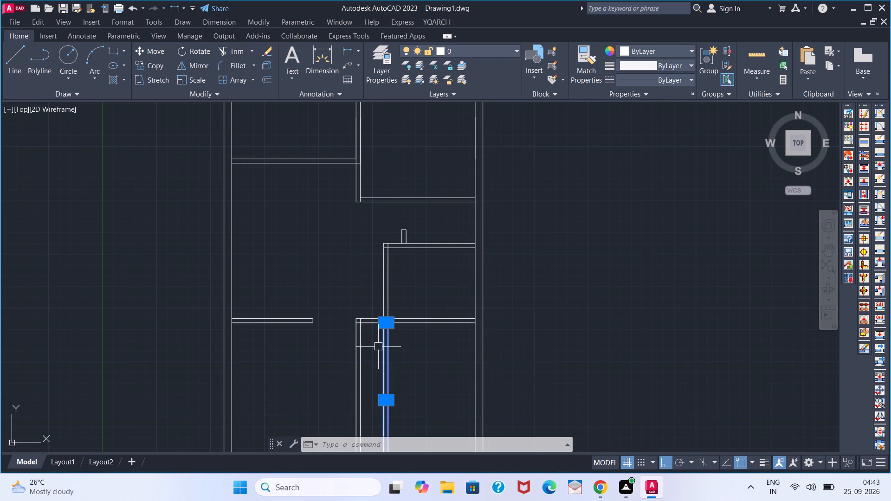
{"action": "key", "text": "Delete"}
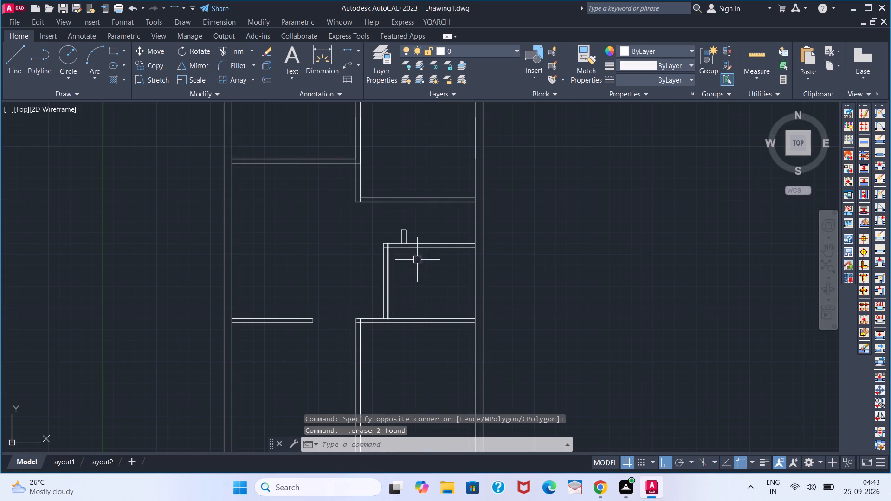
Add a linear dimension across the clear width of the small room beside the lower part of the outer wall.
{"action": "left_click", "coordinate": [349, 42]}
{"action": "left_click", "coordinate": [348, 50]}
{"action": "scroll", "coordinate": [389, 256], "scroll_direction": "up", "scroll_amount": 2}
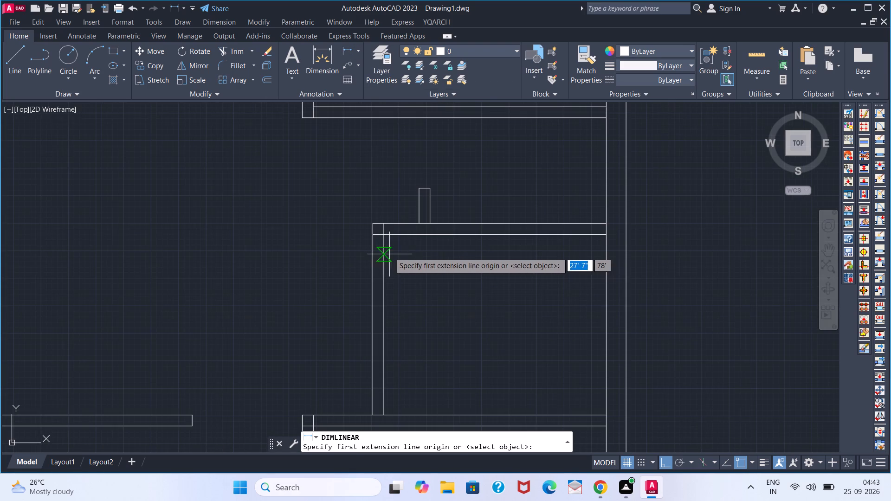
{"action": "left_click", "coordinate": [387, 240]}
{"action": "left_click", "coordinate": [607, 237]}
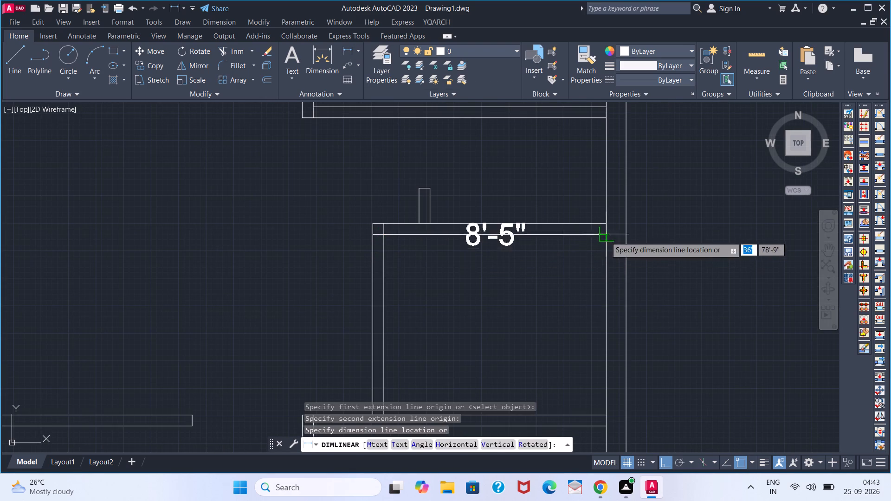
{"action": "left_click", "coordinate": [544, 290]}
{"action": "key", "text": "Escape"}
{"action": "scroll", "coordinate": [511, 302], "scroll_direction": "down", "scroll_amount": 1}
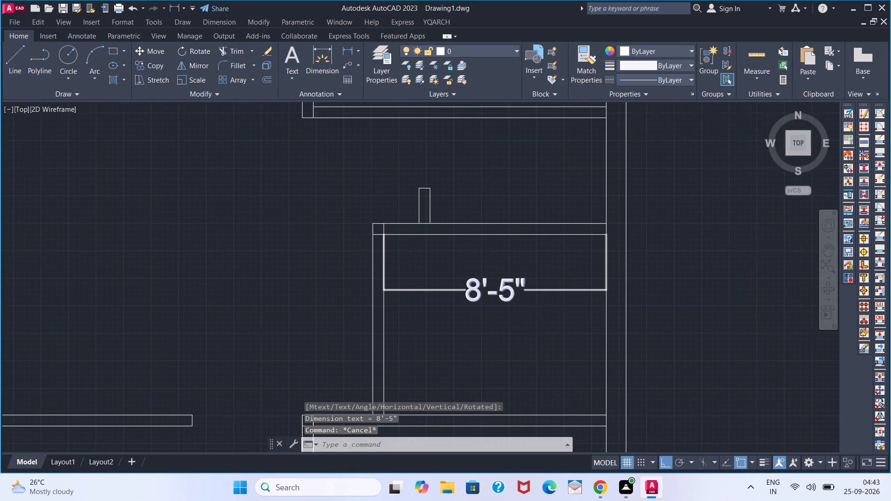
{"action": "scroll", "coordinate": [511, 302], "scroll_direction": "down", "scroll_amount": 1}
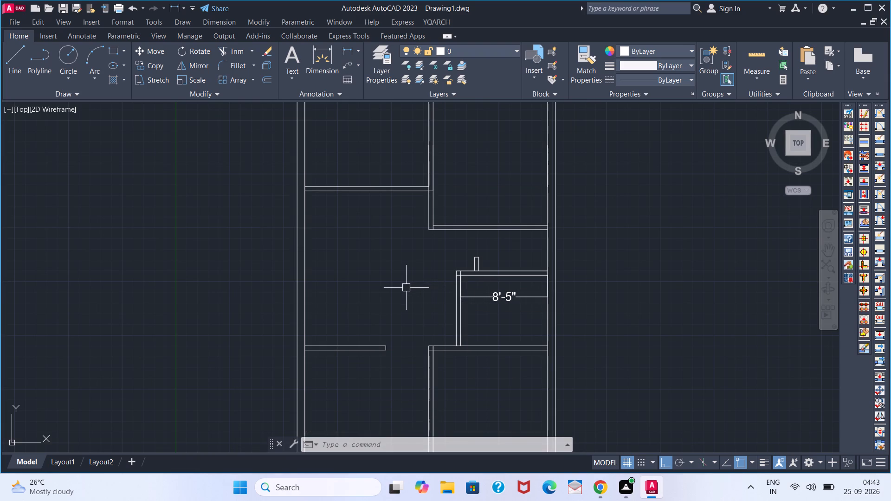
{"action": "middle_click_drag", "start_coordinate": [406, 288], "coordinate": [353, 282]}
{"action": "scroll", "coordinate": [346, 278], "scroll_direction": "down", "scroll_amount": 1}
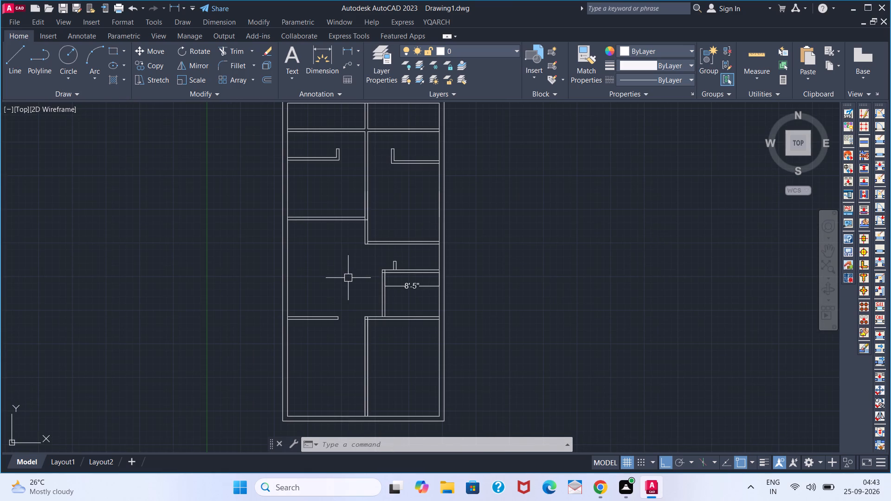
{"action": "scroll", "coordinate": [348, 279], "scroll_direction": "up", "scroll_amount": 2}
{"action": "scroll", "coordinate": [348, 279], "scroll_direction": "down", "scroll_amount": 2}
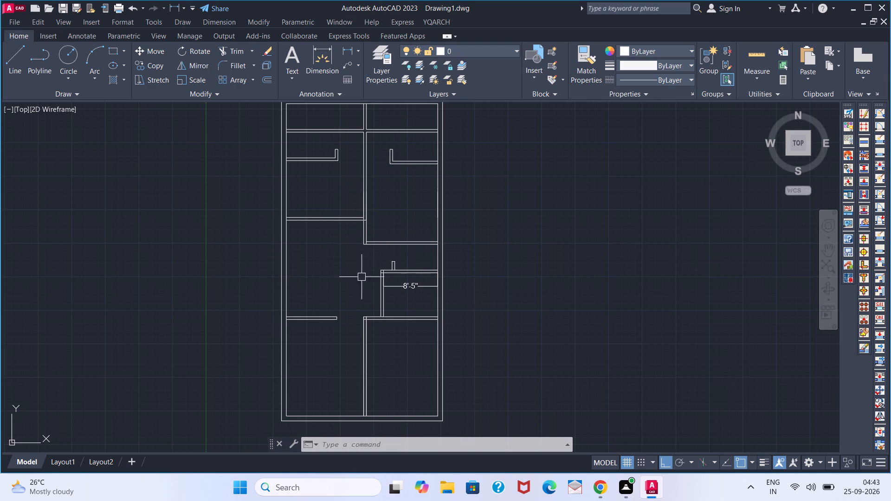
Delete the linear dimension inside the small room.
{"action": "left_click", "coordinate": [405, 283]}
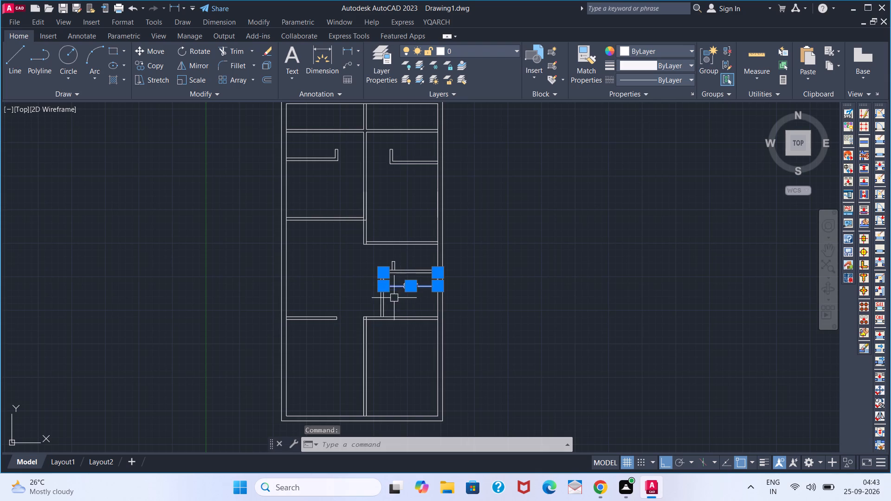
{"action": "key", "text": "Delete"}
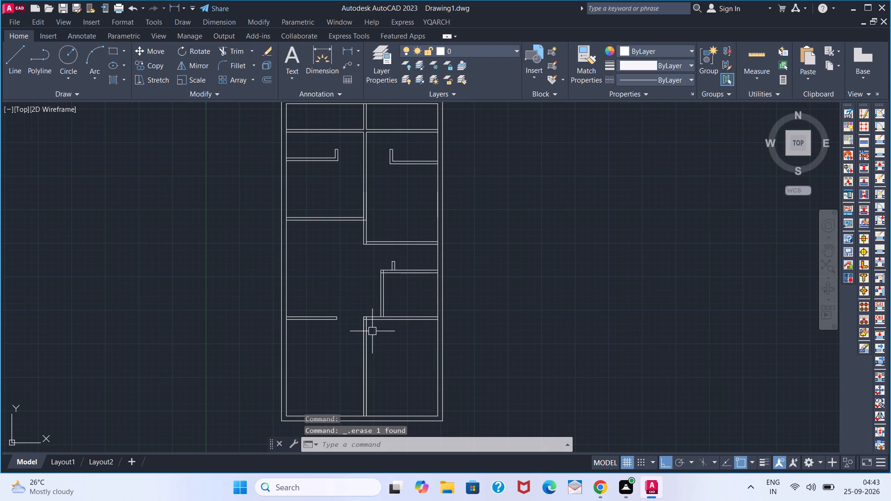
Extend the left line of the small room's vertical partition down to the lower line of the horizontal partition.
{"action": "scroll", "coordinate": [370, 321], "scroll_direction": "up", "scroll_amount": 2}
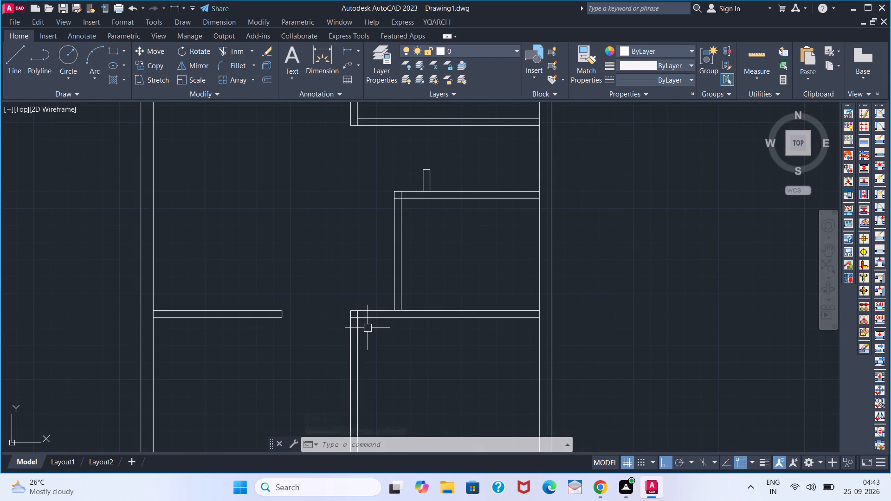
{"action": "key", "text": "e"}
{"action": "key", "text": "x"}
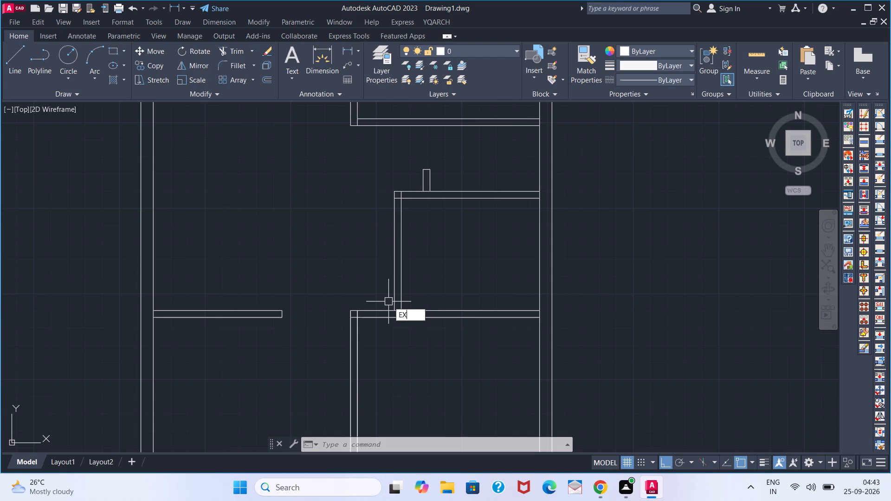
{"action": "key", "text": "space"}
{"action": "left_click", "coordinate": [391, 302]}
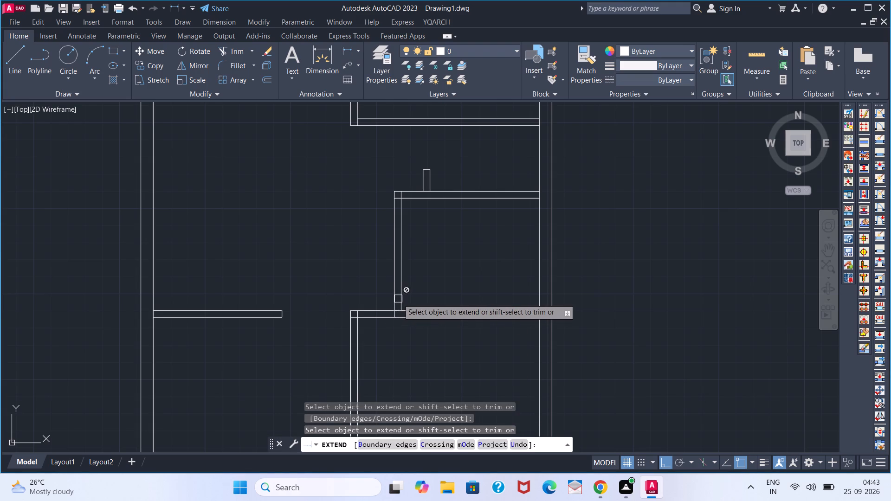
{"action": "key", "text": "space"}
Trim the horizontal partition's lines left of the small room, including the leftover line across the central partition's end.
{"action": "key", "text": "t"}
{"action": "type", "text": "R"}
{"action": "key", "text": "space"}
{"action": "left_click", "coordinate": [373, 321]}
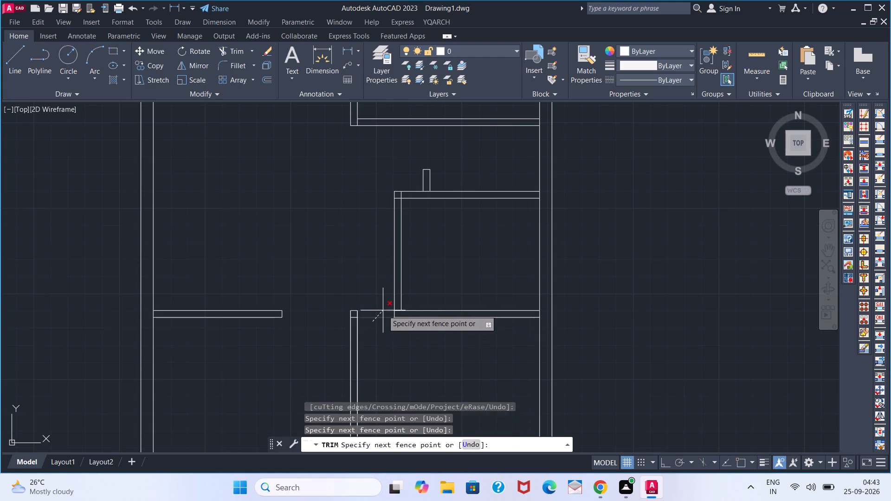
{"action": "left_click", "coordinate": [383, 310]}
{"action": "scroll", "coordinate": [363, 326], "scroll_direction": "up", "scroll_amount": 3}
{"action": "left_click", "coordinate": [329, 299]}
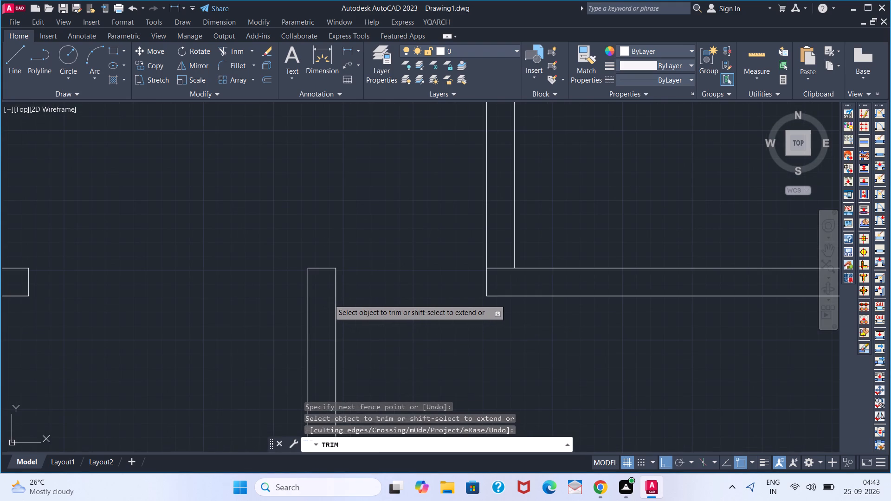
{"action": "key", "text": "space"}
Trim the overlapping line segments at the small room's lower-left and upper-left wall corners.
{"action": "key", "text": "space"}
{"action": "left_click", "coordinate": [497, 270]}
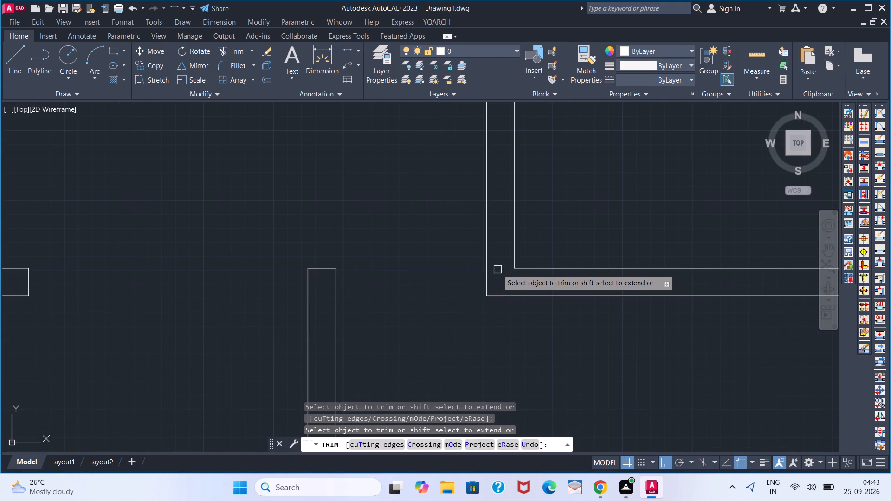
{"action": "key", "text": "space"}
{"action": "scroll", "coordinate": [375, 298], "scroll_direction": "down", "scroll_amount": 3}
{"action": "scroll", "coordinate": [407, 179], "scroll_direction": "up", "scroll_amount": 2}
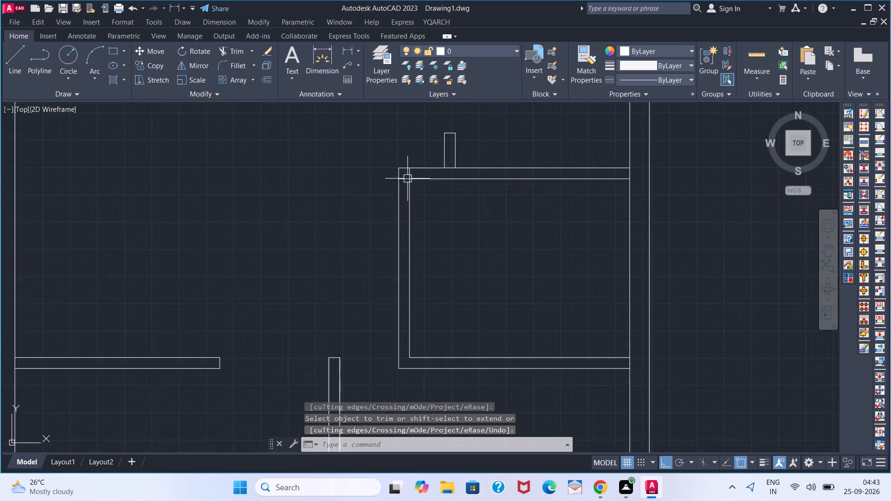
{"action": "scroll", "coordinate": [407, 179], "scroll_direction": "up", "scroll_amount": 1}
{"action": "key", "text": "space"}
{"action": "left_click", "coordinate": [397, 175]}
{"action": "left_click", "coordinate": [408, 169]}
{"action": "key", "text": "space"}
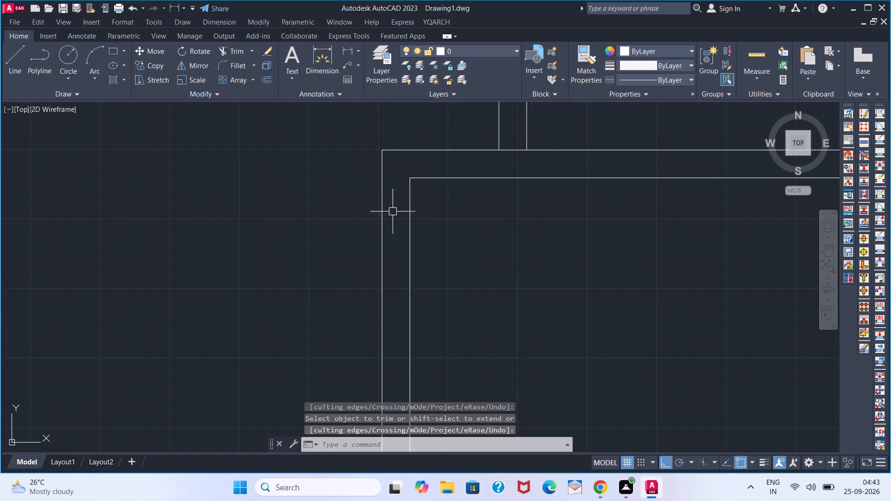
Trim the wall line beneath the short stub and the outer wall's inner line across both partition ends of the small room.
{"action": "key", "text": "space"}
{"action": "left_click", "coordinate": [510, 150]}
{"action": "scroll", "coordinate": [501, 159], "scroll_direction": "down", "scroll_amount": 4}
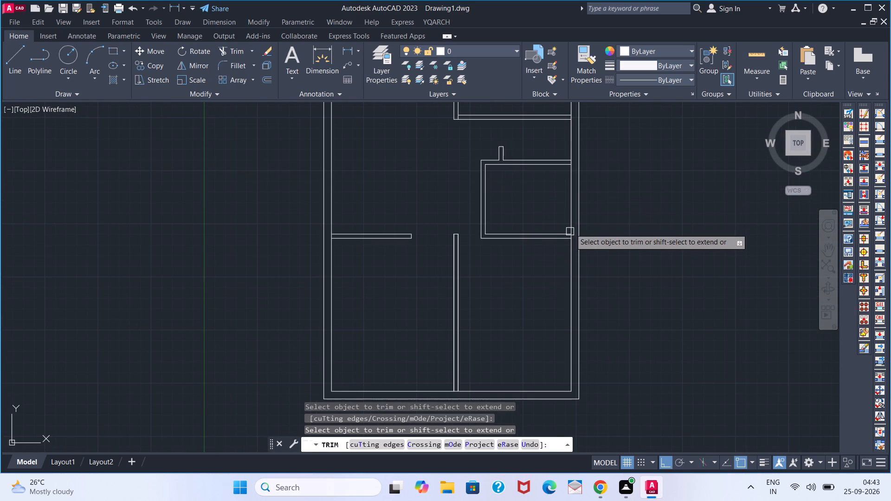
{"action": "scroll", "coordinate": [571, 163], "scroll_direction": "up", "scroll_amount": 6}
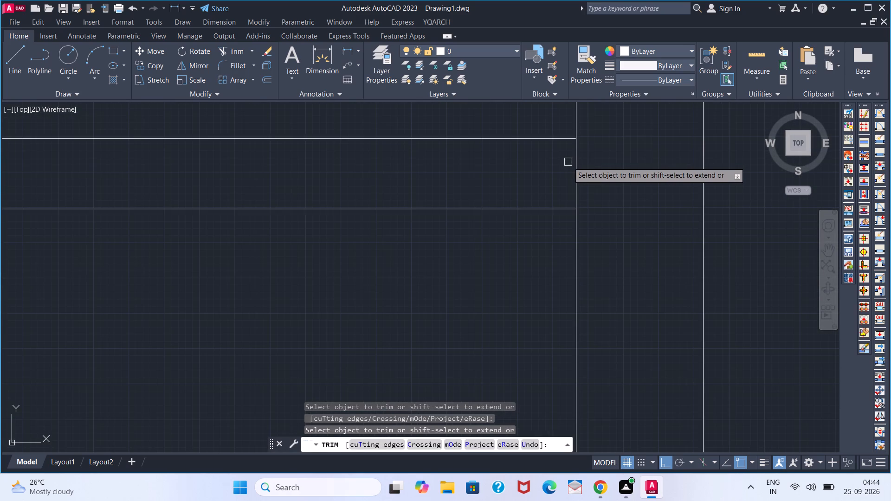
{"action": "left_click", "coordinate": [577, 163]}
{"action": "scroll", "coordinate": [577, 169], "scroll_direction": "down", "scroll_amount": 5}
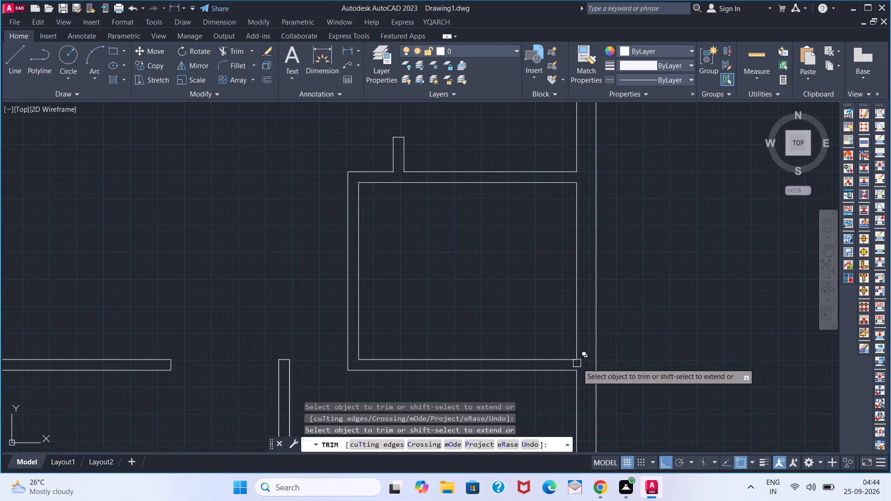
{"action": "scroll", "coordinate": [577, 363], "scroll_direction": "up", "scroll_amount": 3}
{"action": "left_click", "coordinate": [571, 364]}
{"action": "key", "text": "space"}
Extend both lines of the upper central partition down through the thickness of the top horizontal partition.
{"action": "scroll", "coordinate": [551, 364], "scroll_direction": "down", "scroll_amount": 4}
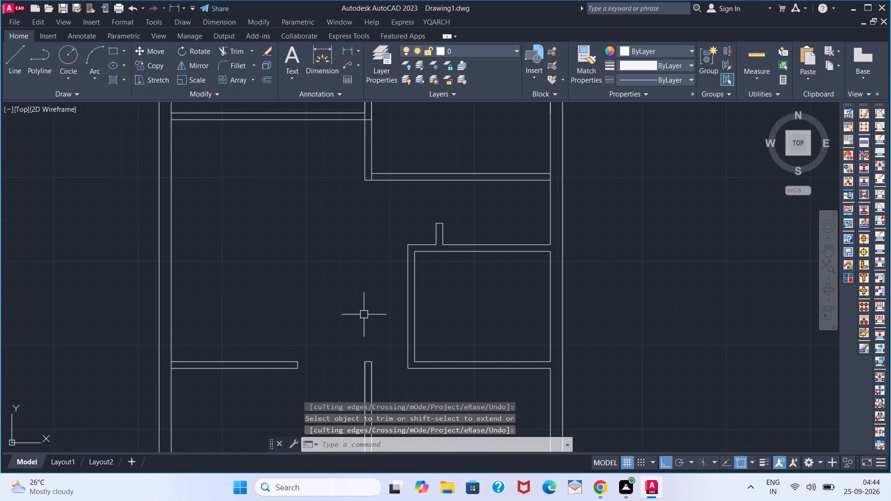
{"action": "scroll", "coordinate": [363, 314], "scroll_direction": "down", "scroll_amount": 1}
{"action": "middle_click_drag", "start_coordinate": [350, 286], "coordinate": [399, 266]}
{"action": "middle_click", "coordinate": [399, 266]}
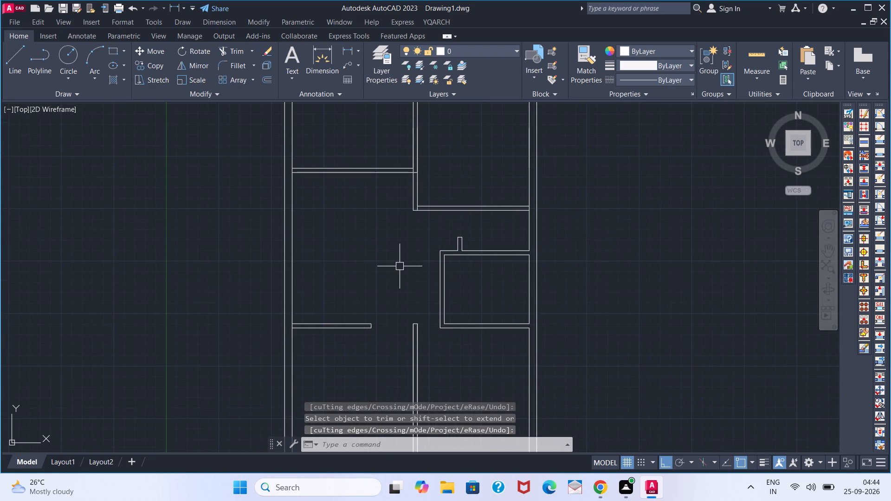
{"action": "scroll", "coordinate": [366, 258], "scroll_direction": "down", "scroll_amount": 2}
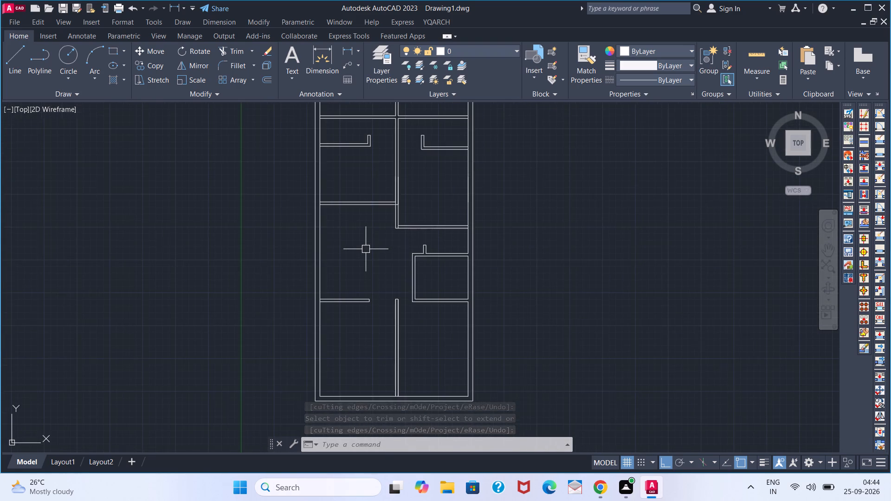
{"action": "scroll", "coordinate": [374, 174], "scroll_direction": "up", "scroll_amount": 3}
{"action": "middle_click_drag", "start_coordinate": [382, 166], "coordinate": [386, 196]}
{"action": "middle_click", "coordinate": [386, 199]}
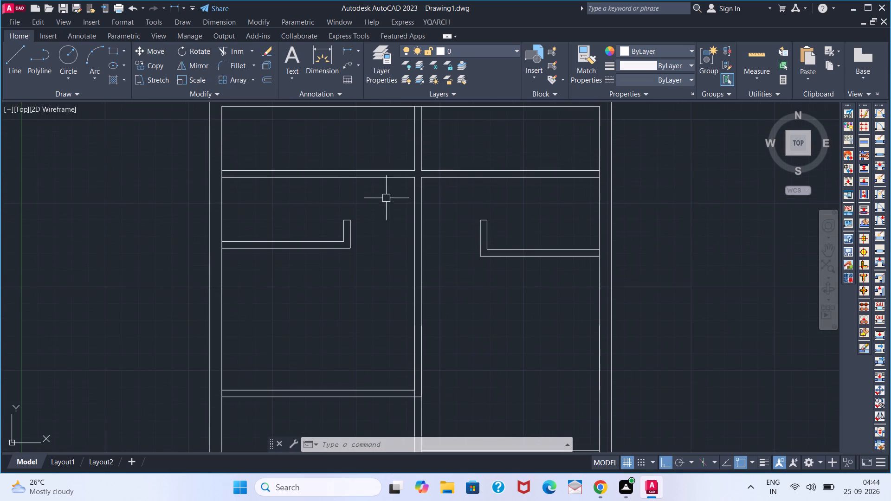
{"action": "key", "text": "e"}
{"action": "key", "text": "x"}
{"action": "key", "text": "space"}
{"action": "left_click", "coordinate": [411, 166]}
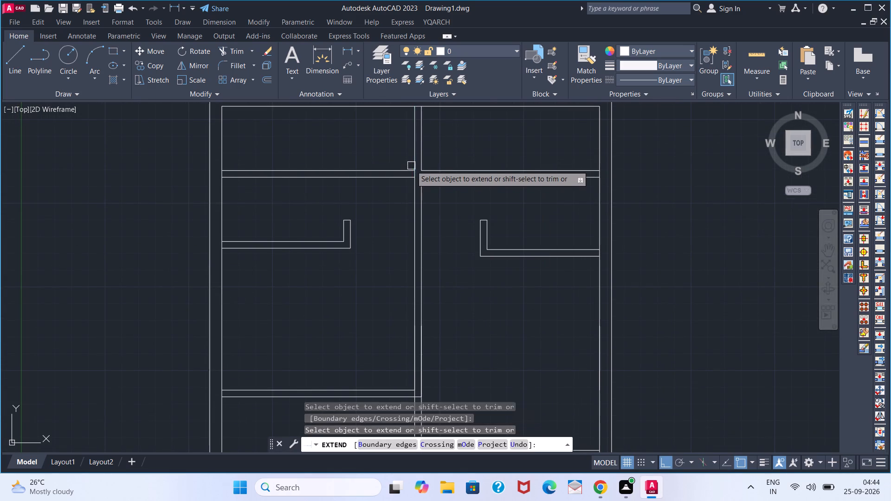
{"action": "key", "text": "space"}
{"action": "key", "text": "space"}
{"action": "left_click", "coordinate": [424, 157]}
{"action": "key", "text": "space"}
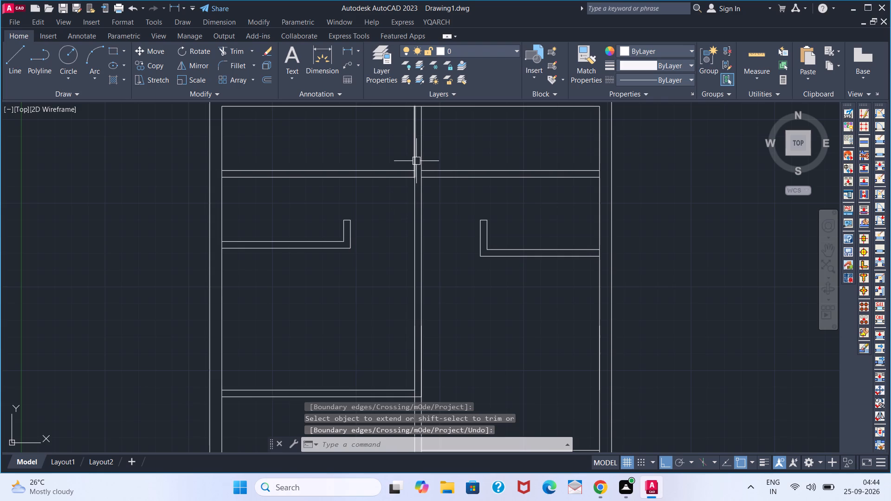
Offset the two upper central partition lines 3' outward, one to each side.
{"action": "key", "text": "o"}
{"action": "key", "text": "Return"}
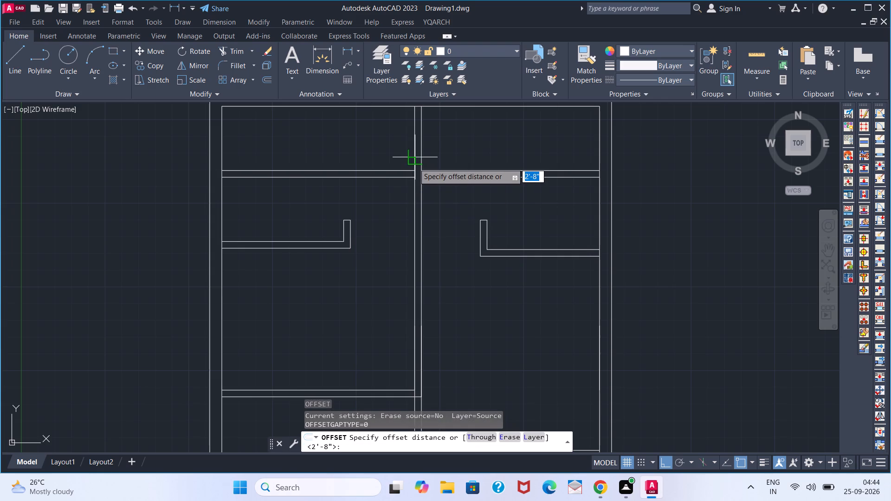
{"action": "key", "text": "3"}
{"action": "key", "text": "apostrophe"}
{"action": "key", "text": "Return"}
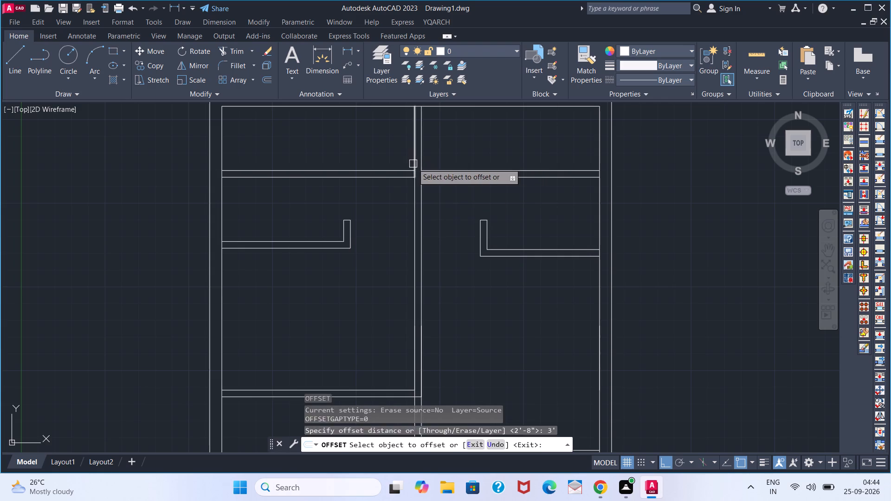
{"action": "left_click", "coordinate": [413, 164]}
{"action": "left_click", "coordinate": [385, 164]}
{"action": "left_click", "coordinate": [420, 151]}
{"action": "left_click", "coordinate": [461, 152]}
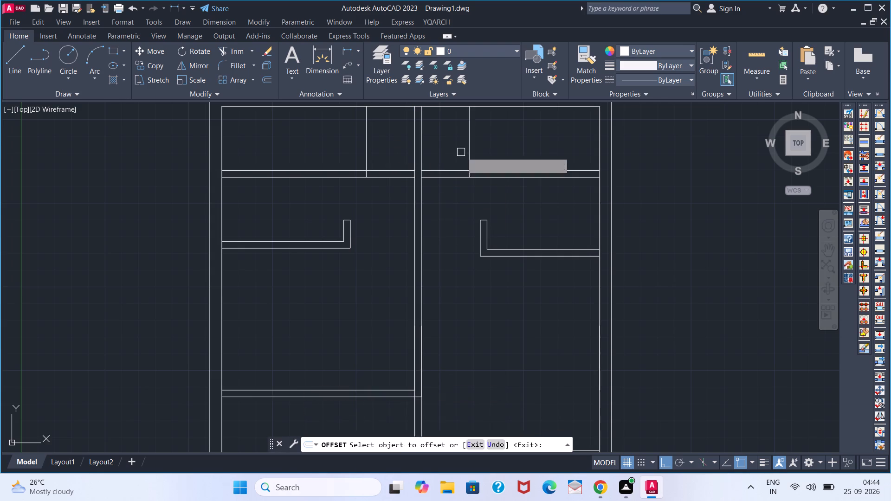
{"action": "key", "text": "c"}
{"action": "key", "text": "Escape"}
Trim the top horizontal partition between the central partition and both offset lines, and remove the offset lines above it.
{"action": "type", "text": "TR"}
{"action": "key", "text": "space"}
{"action": "left_click", "coordinate": [391, 178]}
{"action": "left_click", "coordinate": [391, 167]}
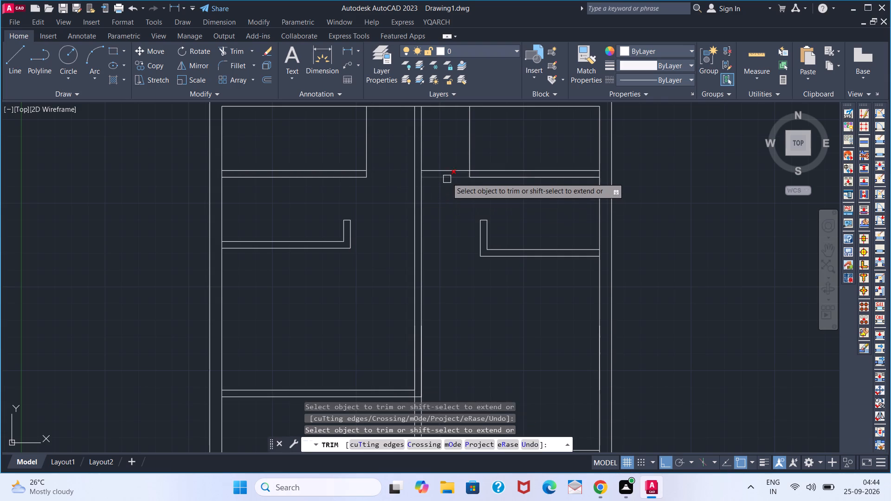
{"action": "left_click", "coordinate": [447, 178]}
{"action": "left_click", "coordinate": [447, 169]}
{"action": "left_click", "coordinate": [473, 154]}
{"action": "left_click", "coordinate": [365, 150]}
{"action": "key", "text": "space"}
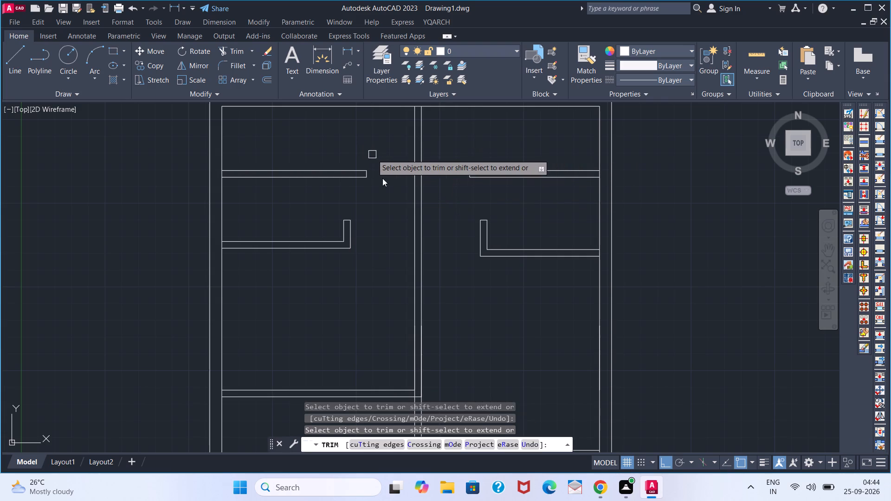
Extend the inner line of the small room's upper partition left to the outer face of its vertical partition.
{"action": "scroll", "coordinate": [380, 218], "scroll_direction": "down", "scroll_amount": 2}
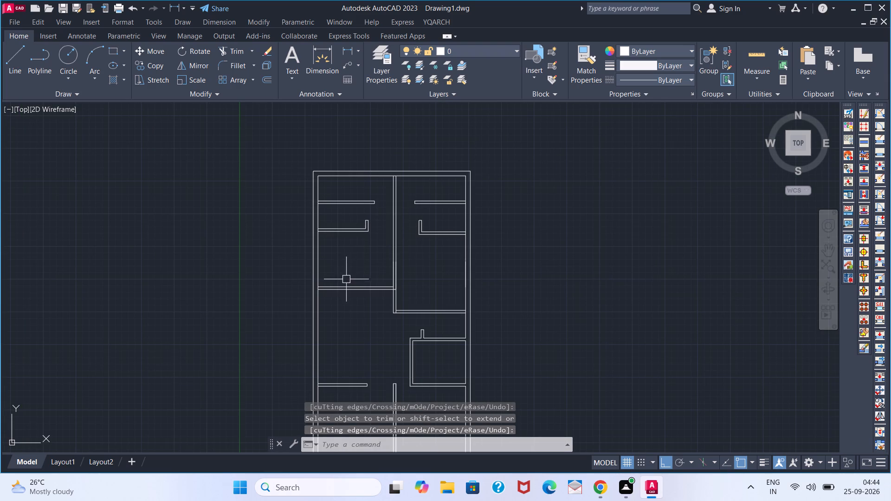
{"action": "middle_click_drag", "start_coordinate": [363, 307], "coordinate": [371, 241]}
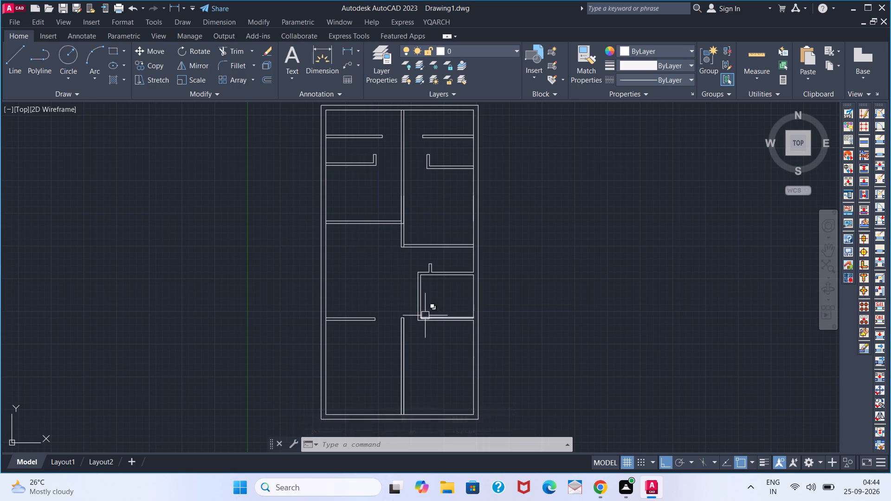
{"action": "scroll", "coordinate": [425, 296], "scroll_direction": "up", "scroll_amount": 2}
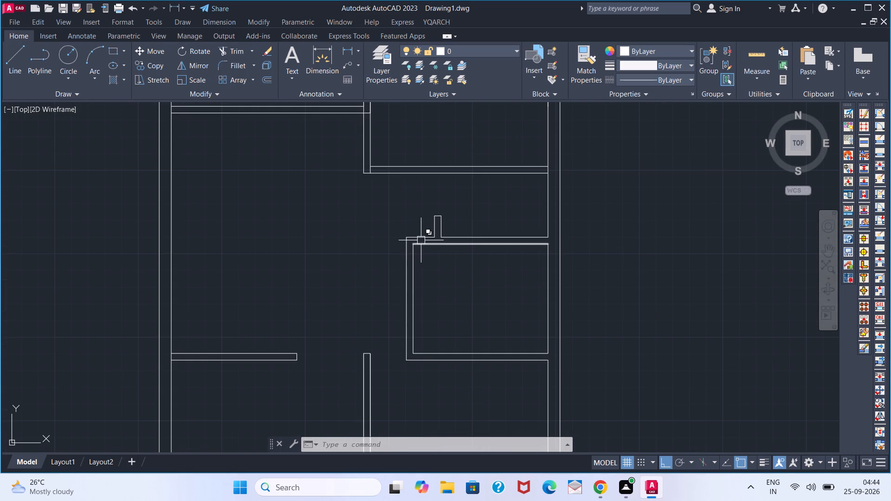
{"action": "key", "text": "e"}
{"action": "type", "text": "X"}
{"action": "key", "text": "space"}
{"action": "left_click", "coordinate": [422, 249]}
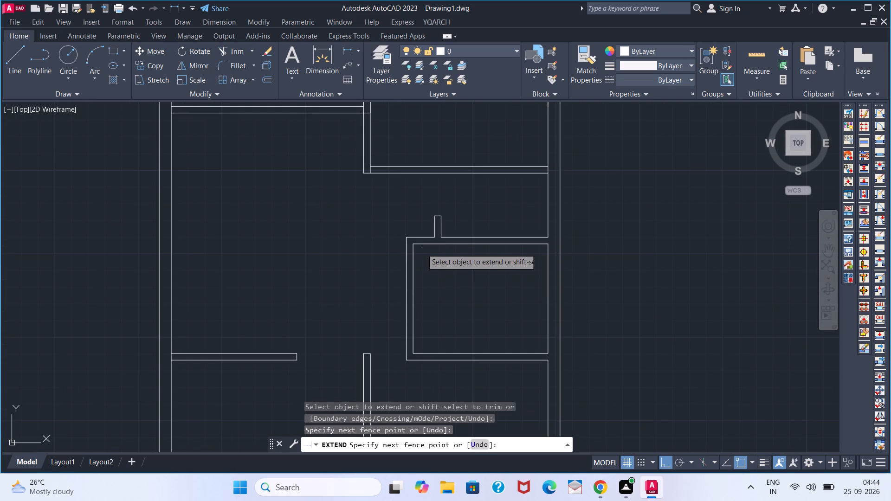
{"action": "left_click", "coordinate": [426, 243]}
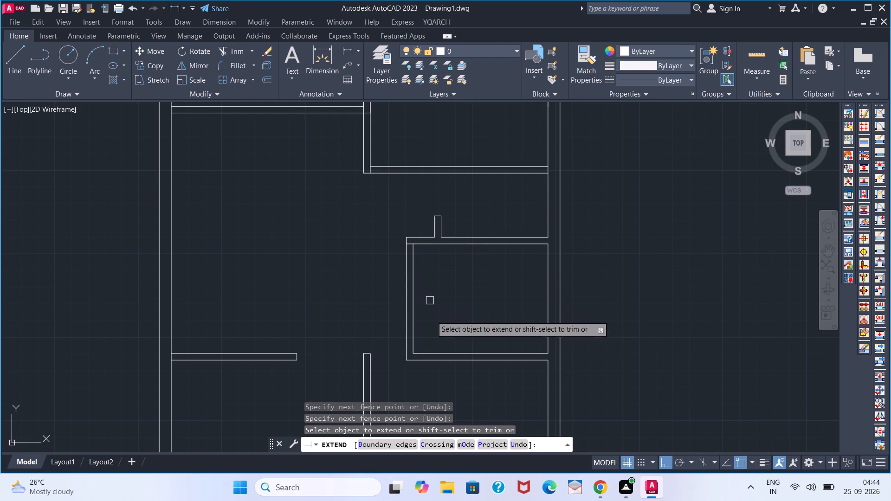
Extend the inner line of the small room's lower partition left to the outer face of its vertical partition.
{"action": "left_click", "coordinate": [429, 350]}
{"action": "key", "text": "space"}
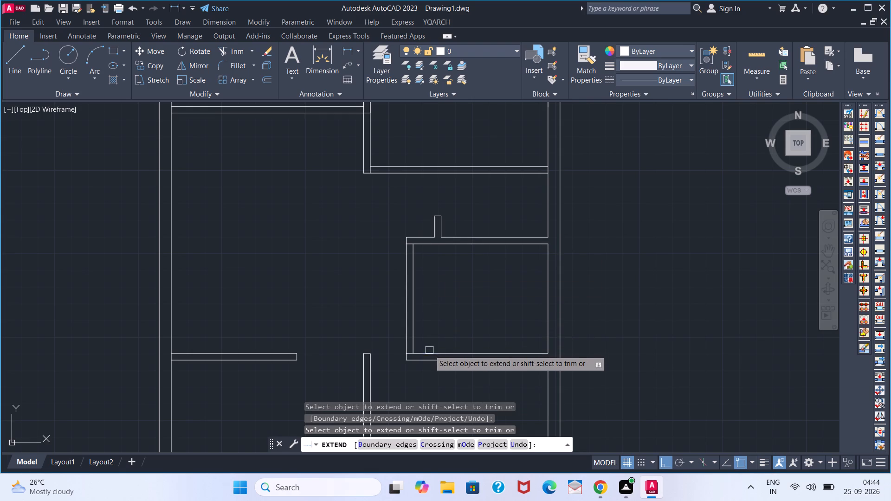
Trim away both lines of the small room's vertical partition between its upper and lower horizontal partitions.
{"action": "type", "text": "TR"}
{"action": "key", "text": "space"}
{"action": "left_click", "coordinate": [427, 308]}
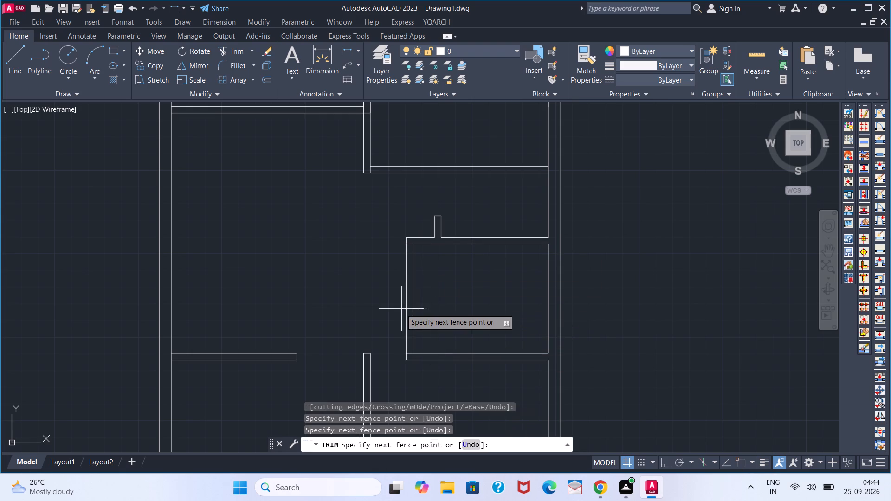
{"action": "left_click", "coordinate": [401, 309]}
{"action": "key", "text": "space"}
Measure the gap between the top of the lower central partition and the free end of the small room's lower partition.
{"action": "scroll", "coordinate": [385, 302], "scroll_direction": "down", "scroll_amount": 2}
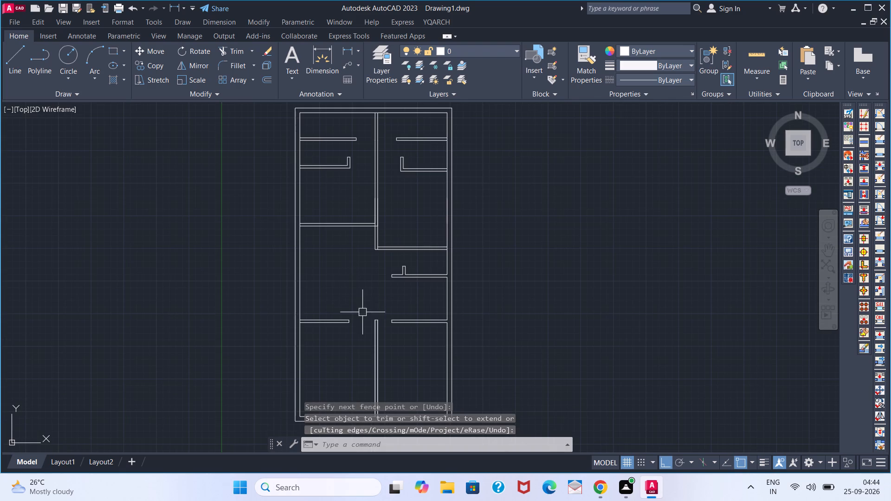
{"action": "scroll", "coordinate": [383, 322], "scroll_direction": "up", "scroll_amount": 2}
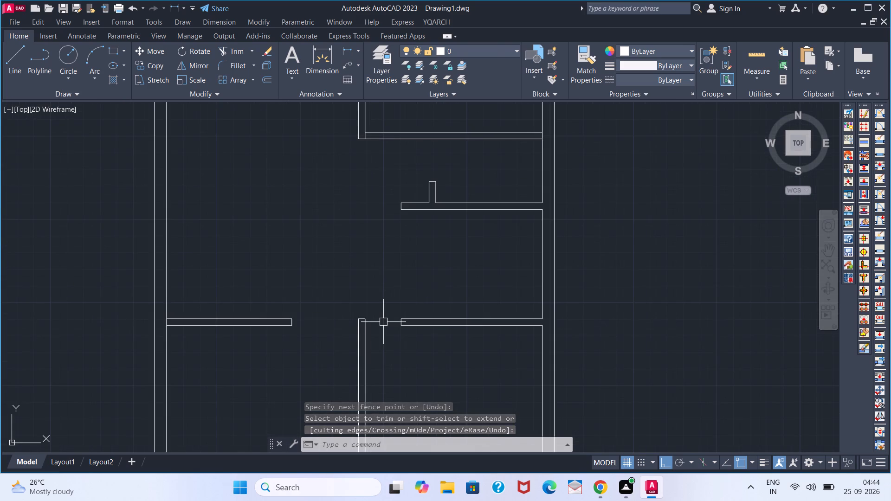
{"action": "scroll", "coordinate": [383, 322], "scroll_direction": "down", "scroll_amount": 2}
{"action": "scroll", "coordinate": [383, 327], "scroll_direction": "up", "scroll_amount": 3}
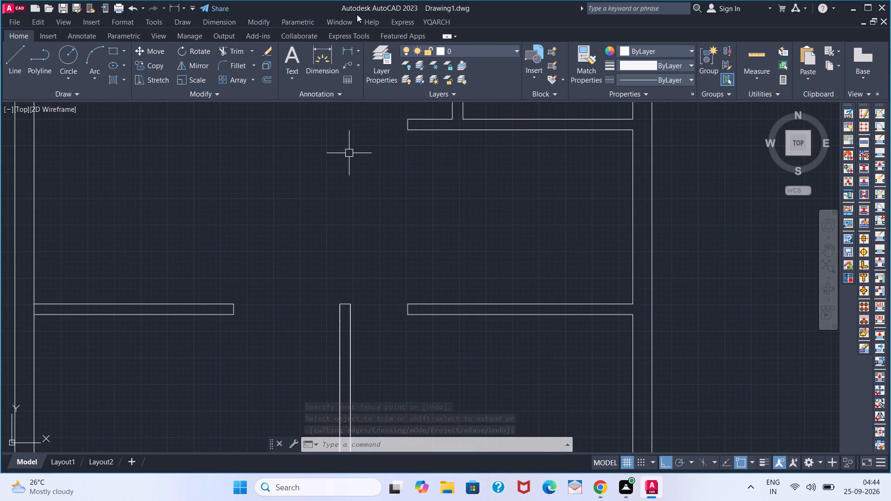
{"action": "left_click", "coordinate": [352, 51]}
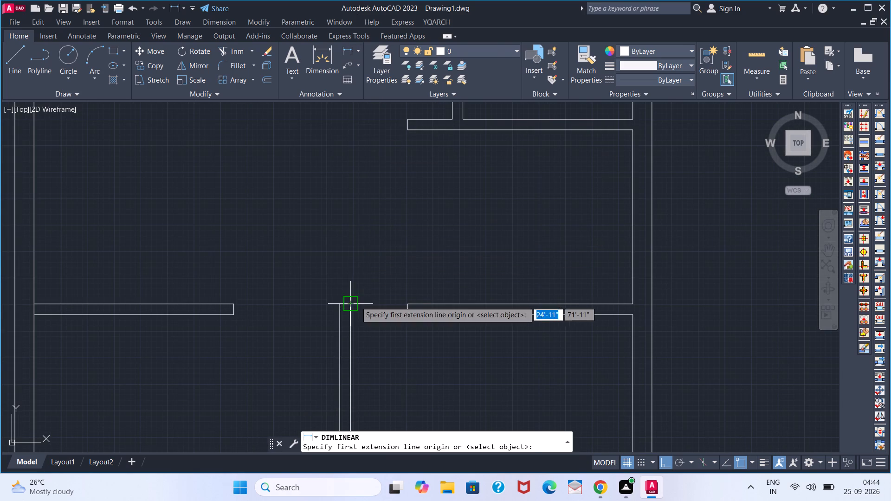
{"action": "left_click", "coordinate": [356, 302]}
{"action": "left_click", "coordinate": [402, 302]}
{"action": "key", "text": "Escape"}
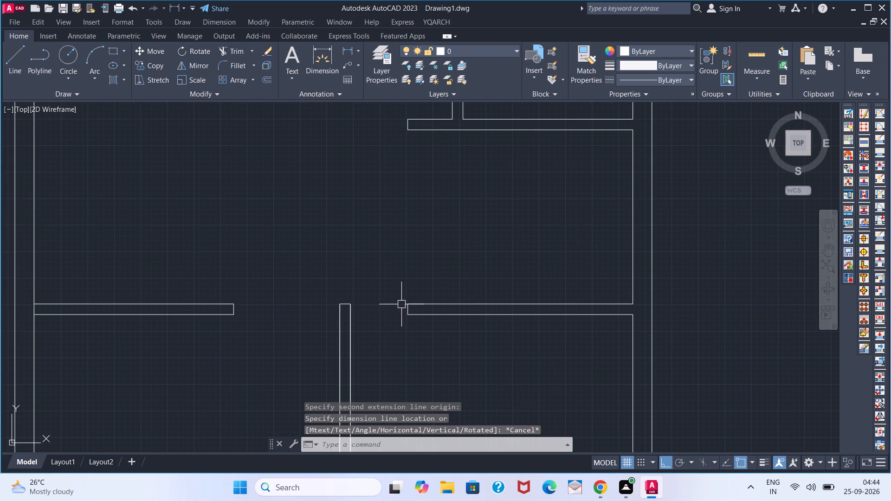
Examine the partition layout and existing openings across the plan.
{"action": "scroll", "coordinate": [388, 288], "scroll_direction": "down", "scroll_amount": 2}
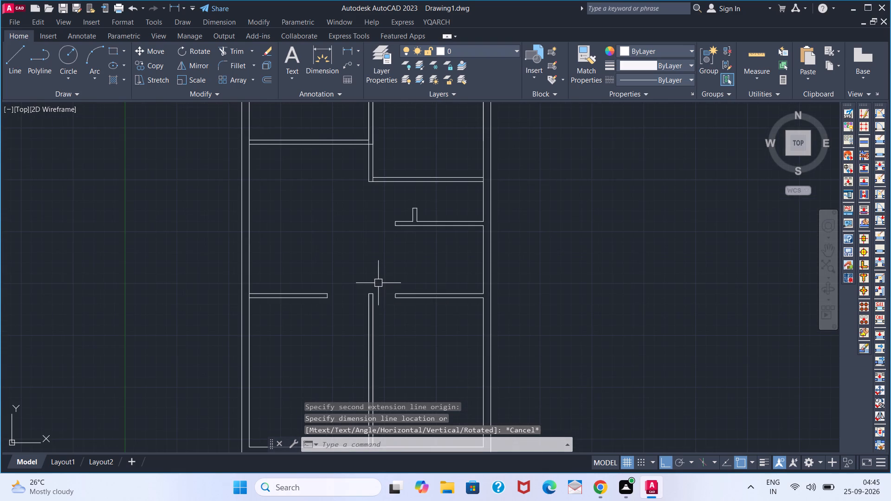
{"action": "scroll", "coordinate": [378, 283], "scroll_direction": "up", "scroll_amount": 1}
{"action": "scroll", "coordinate": [387, 291], "scroll_direction": "down", "scroll_amount": 1}
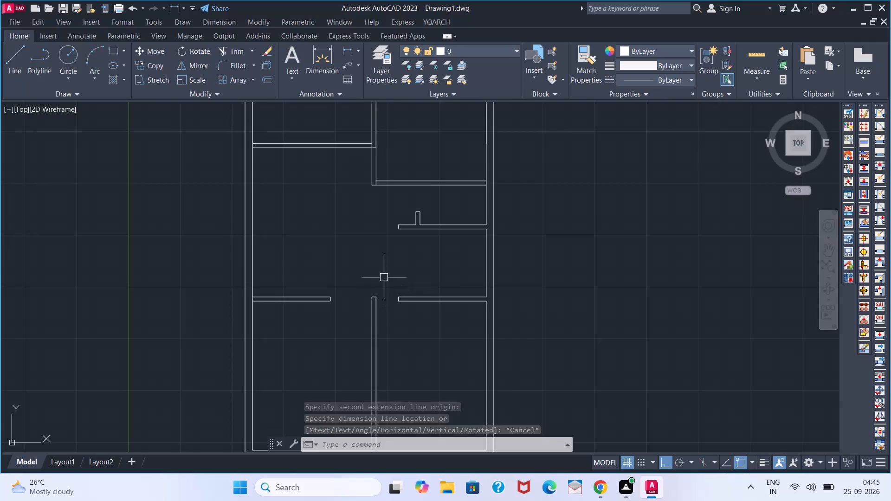
{"action": "middle_click", "coordinate": [381, 269]}
{"action": "middle_click_drag", "start_coordinate": [382, 265], "coordinate": [382, 260]}
{"action": "middle_click_drag", "start_coordinate": [387, 250], "coordinate": [407, 197]}
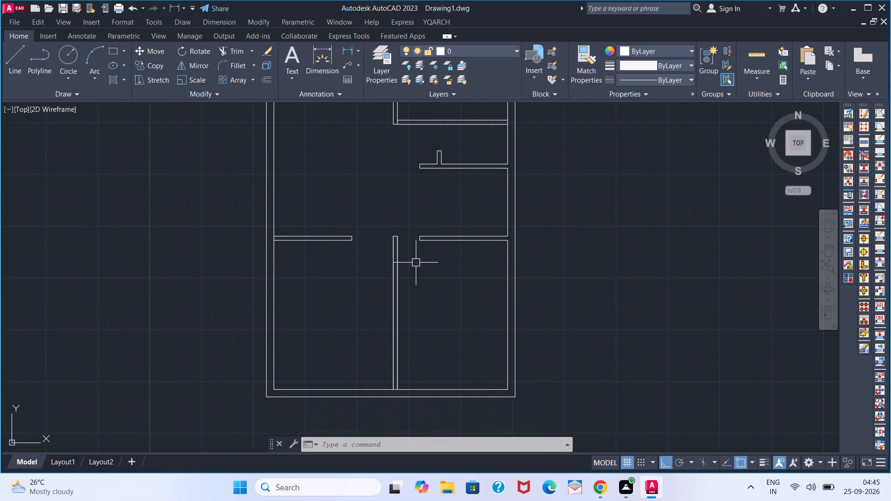
{"action": "scroll", "coordinate": [430, 310], "scroll_direction": "up", "scroll_amount": 1}
{"action": "scroll", "coordinate": [430, 310], "scroll_direction": "down", "scroll_amount": 2}
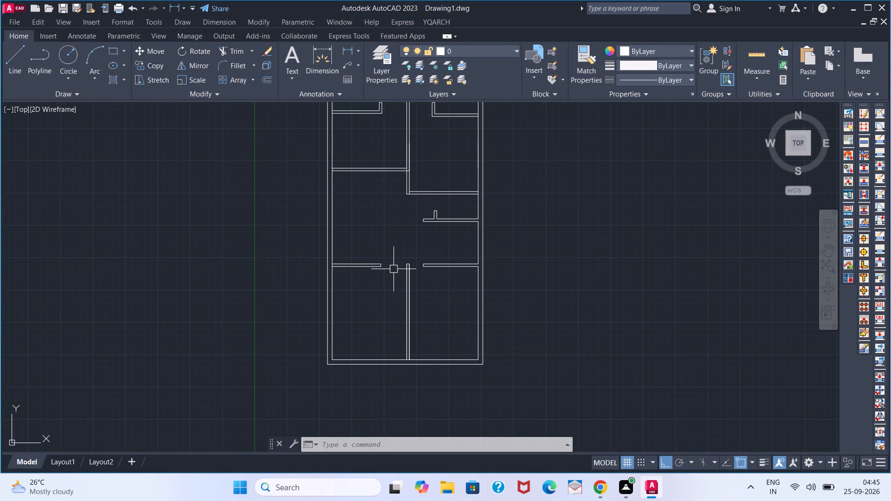
{"action": "middle_click_drag", "start_coordinate": [393, 257], "coordinate": [397, 313]}
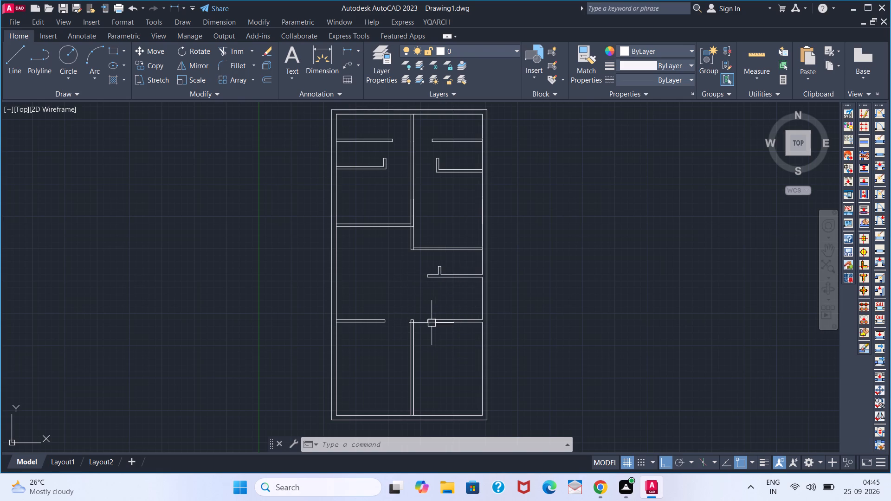
{"action": "scroll", "coordinate": [406, 236], "scroll_direction": "up", "scroll_amount": 2}
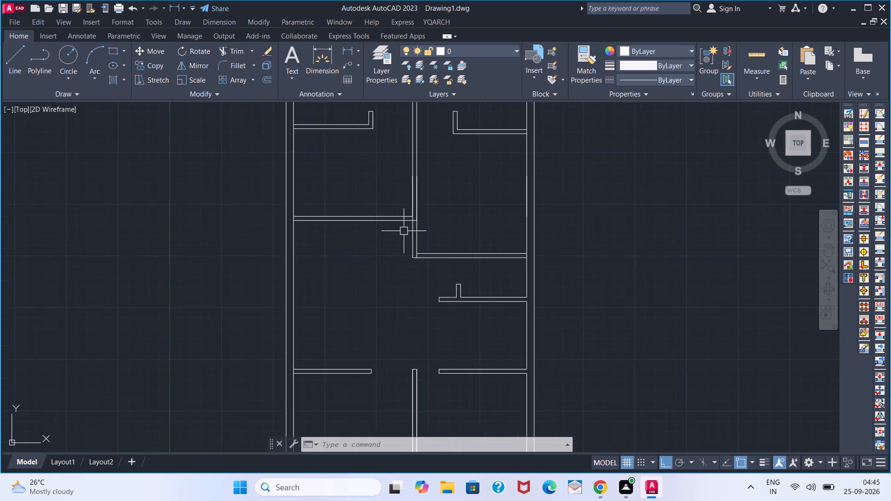
Offset the upper central partition's left line 3'2" to the left and extend it down through the upper left room's bottom partition.
{"action": "key", "text": "o"}
{"action": "key", "text": "Return"}
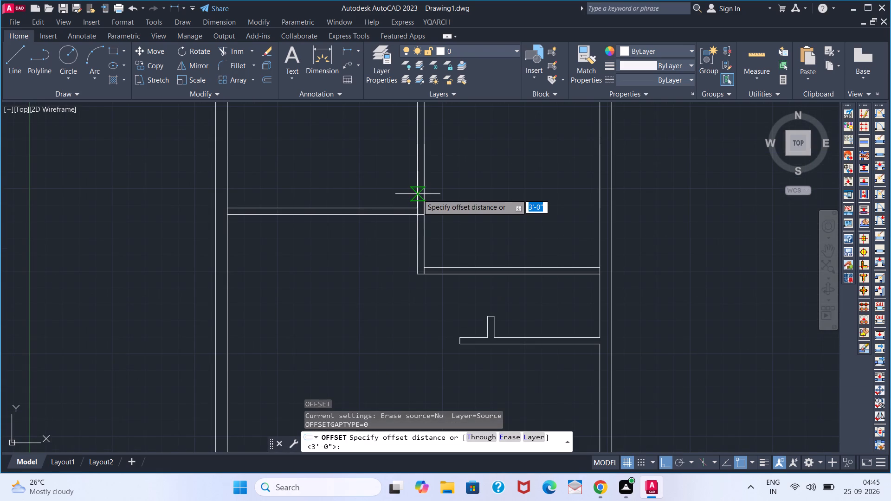
{"action": "key", "text": "3"}
{"action": "key", "text": "apostrophe"}
{"action": "key", "text": "2"}
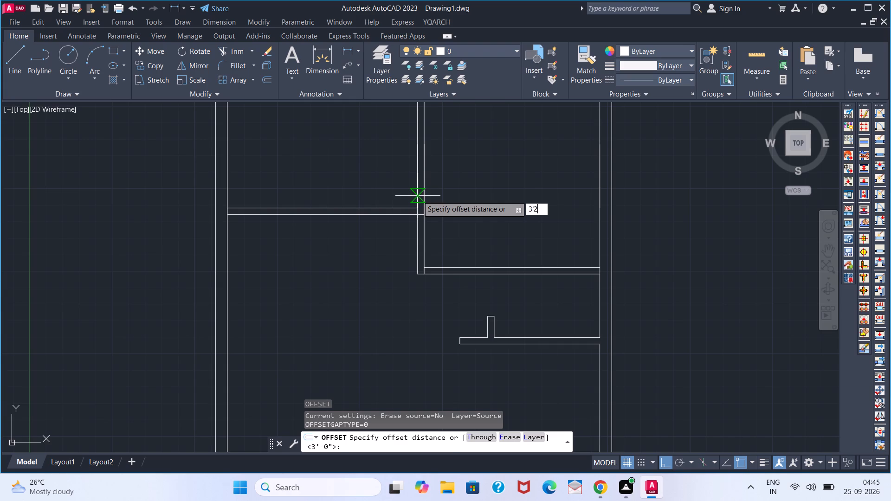
{"action": "key", "text": "Return"}
{"action": "left_click", "coordinate": [418, 196]}
{"action": "left_click", "coordinate": [342, 196]}
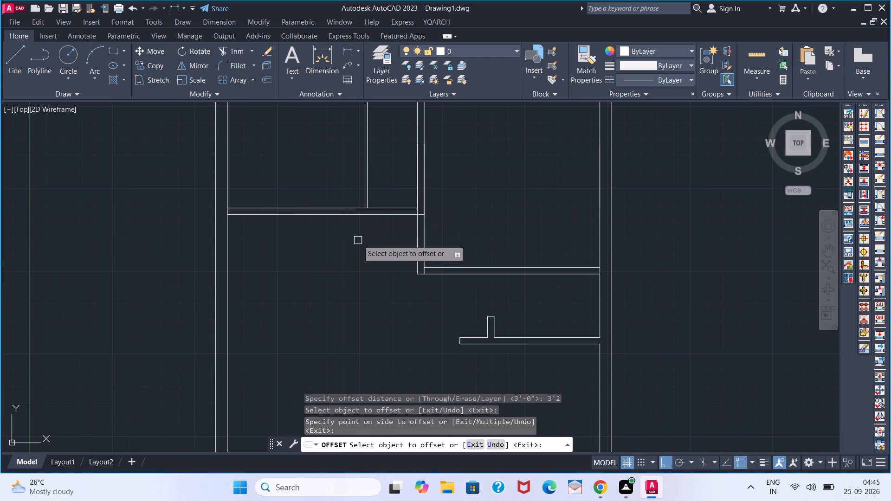
{"action": "key", "text": "space"}
{"action": "key", "text": "e"}
{"action": "type", "text": "X"}
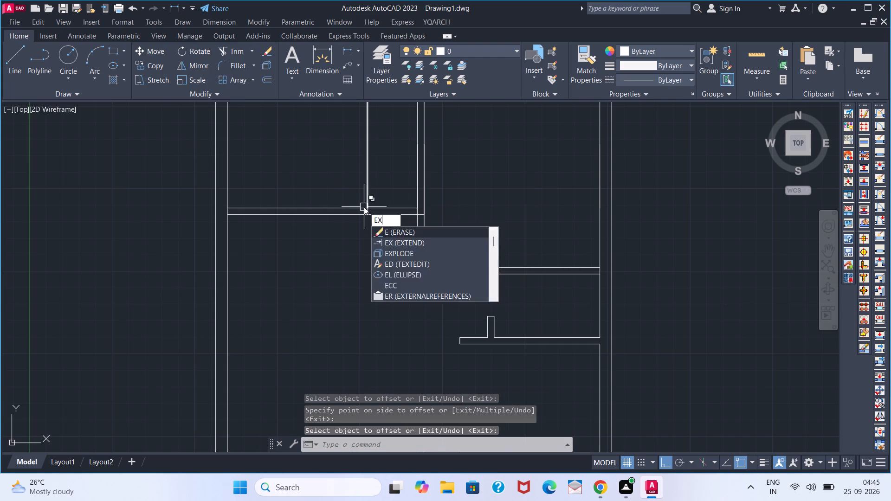
{"action": "key", "text": "space"}
{"action": "left_click", "coordinate": [368, 191]}
{"action": "key", "text": "space"}
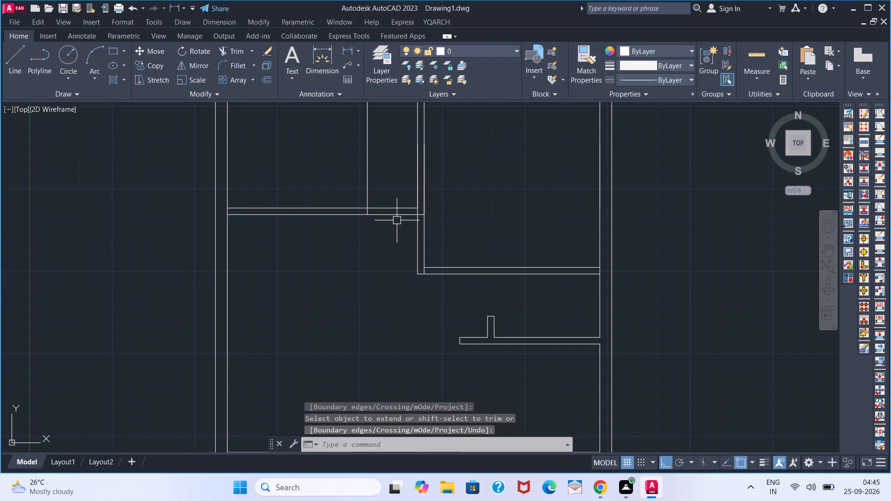
Trim the upper left room's bottom partition between the offset line and central partition, removing the leftover offset line and the line crossing the central partition.
{"action": "key", "text": "t"}
{"action": "type", "text": "R"}
{"action": "key", "text": "space"}
{"action": "left_click", "coordinate": [395, 225]}
{"action": "left_click", "coordinate": [395, 196]}
{"action": "key", "text": "space"}
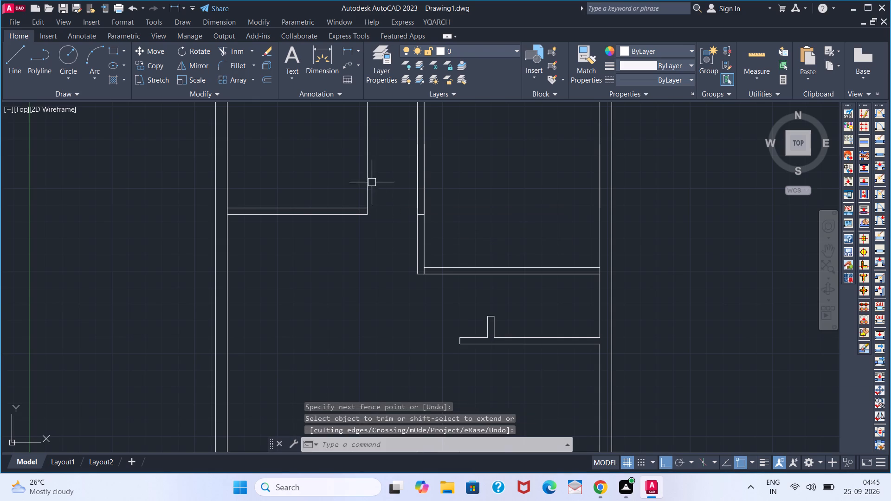
{"action": "left_click", "coordinate": [368, 181]}
{"action": "key", "text": "Escape"}
{"action": "key", "text": "space"}
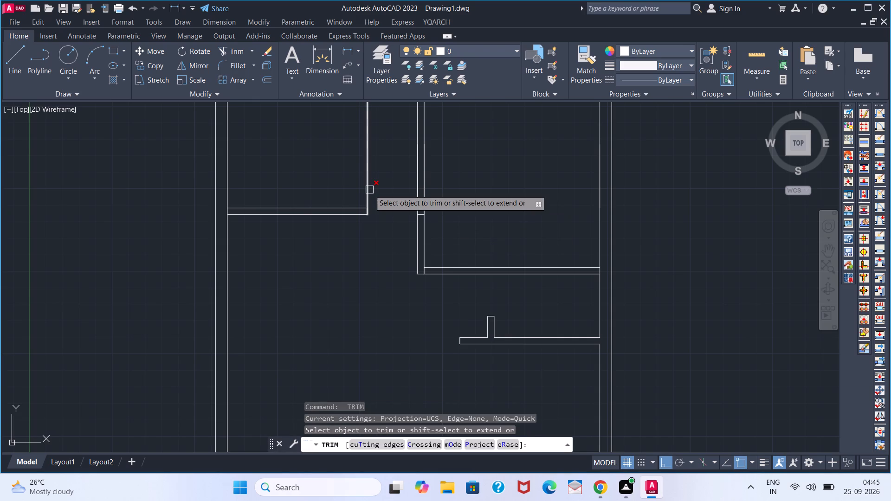
{"action": "left_click", "coordinate": [369, 190]}
{"action": "scroll", "coordinate": [385, 246], "scroll_direction": "down", "scroll_amount": 1}
{"action": "scroll", "coordinate": [407, 216], "scroll_direction": "up", "scroll_amount": 4}
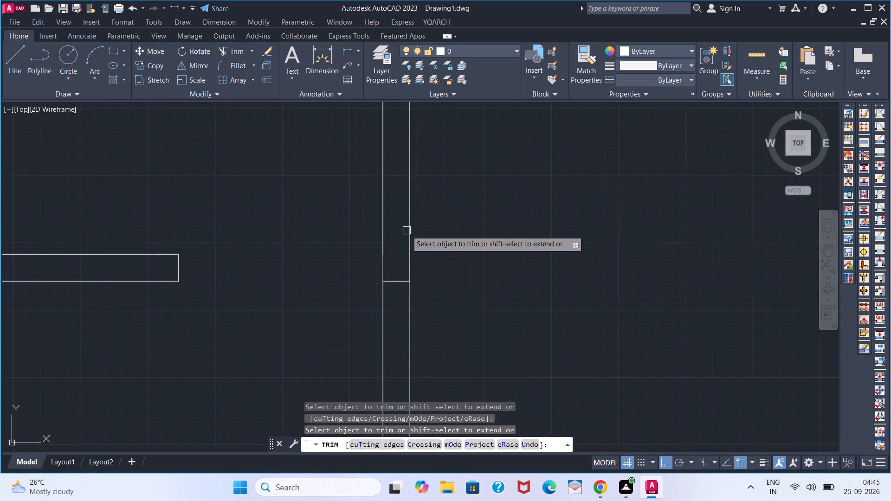
{"action": "left_click", "coordinate": [395, 283]}
{"action": "key", "text": "space"}
{"action": "scroll", "coordinate": [331, 292], "scroll_direction": "down", "scroll_amount": 3}
Extend the inner line of the upper right room's bottom partition left to the outer face of the central partition.
{"action": "scroll", "coordinate": [329, 271], "scroll_direction": "down", "scroll_amount": 3}
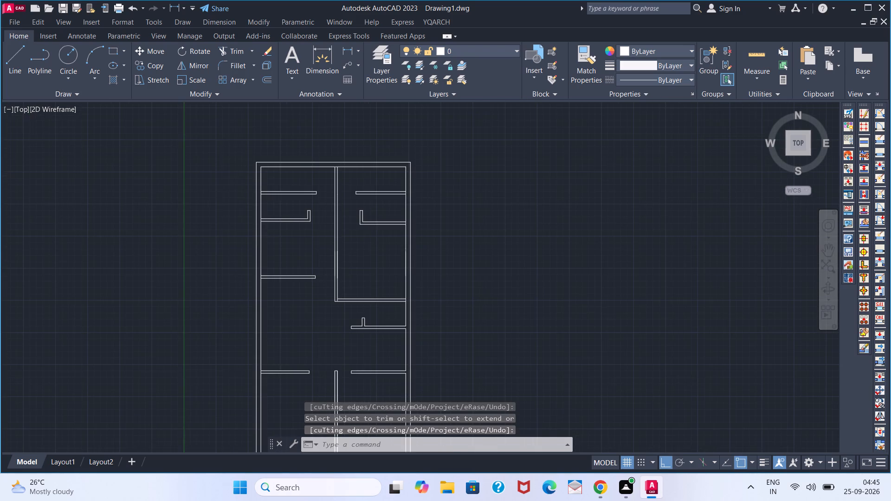
{"action": "scroll", "coordinate": [333, 292], "scroll_direction": "up", "scroll_amount": 3}
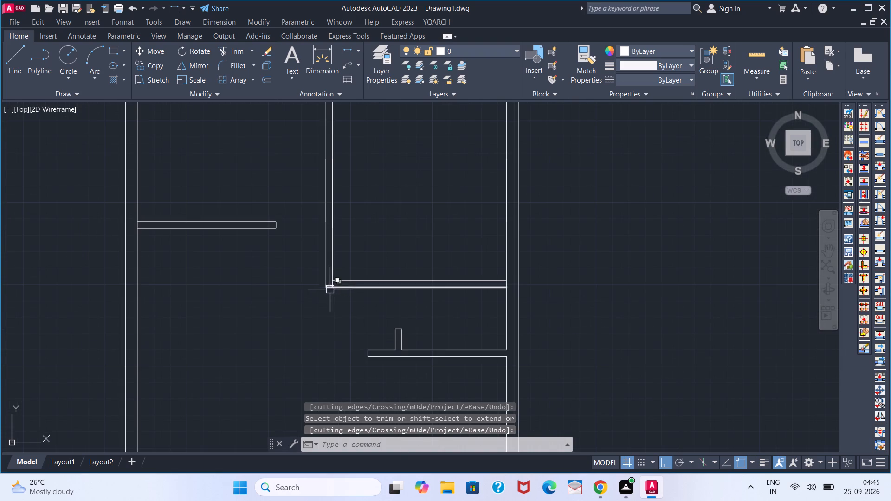
{"action": "key", "text": "space"}
{"action": "key", "text": "Escape"}
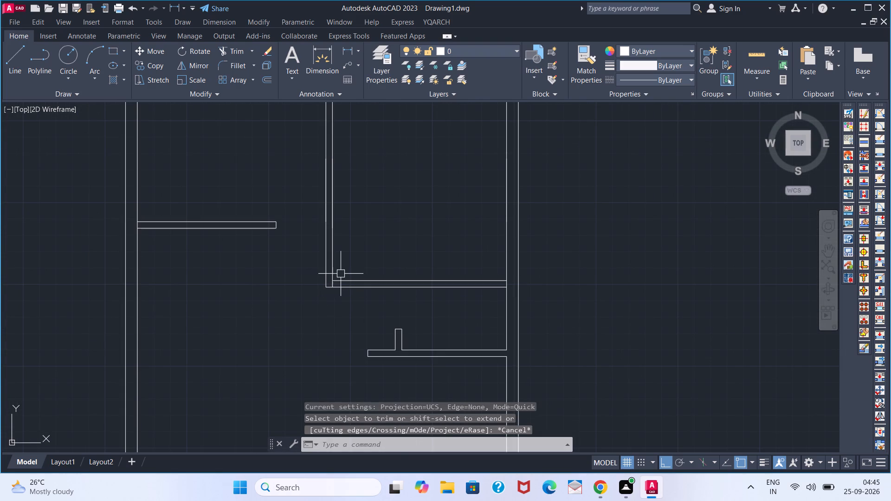
{"action": "type", "text": "EX"}
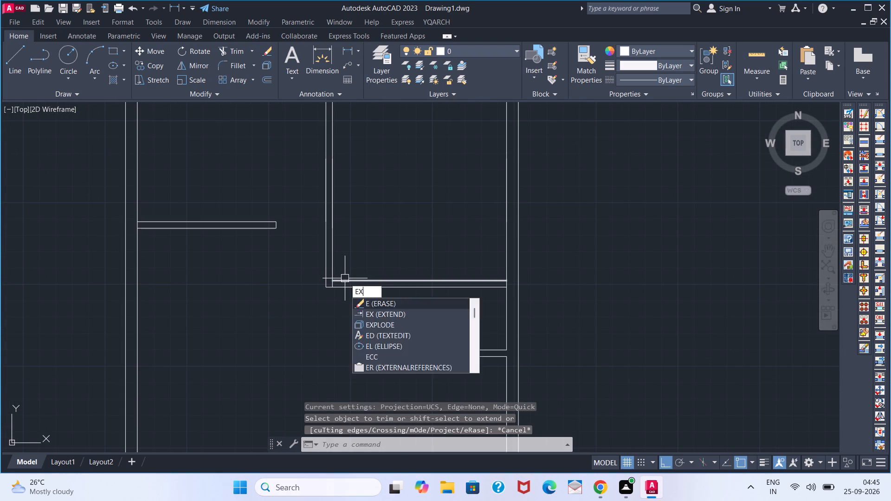
{"action": "key", "text": "space"}
{"action": "left_click", "coordinate": [345, 278]}
{"action": "key", "text": "space"}
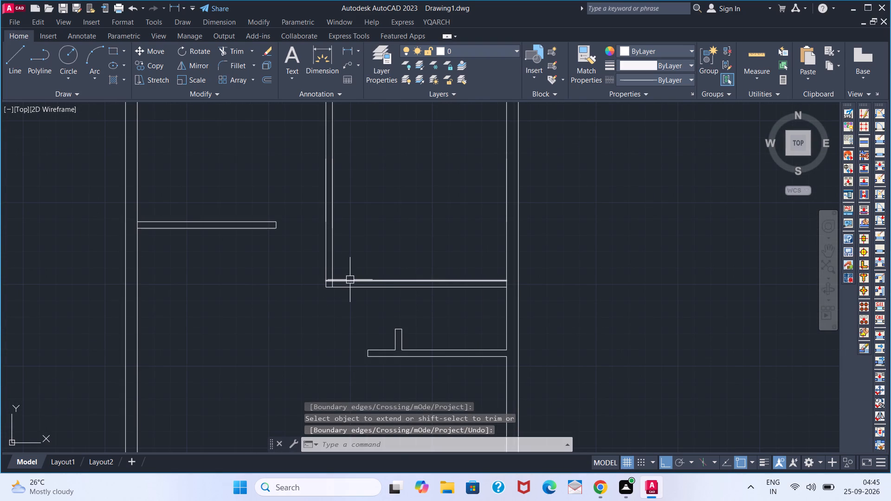
Offset the inner line of the upper right room's bottom partition 3'2" upward.
{"action": "key", "text": "o"}
{"action": "key", "text": "Return"}
{"action": "key", "text": "3"}
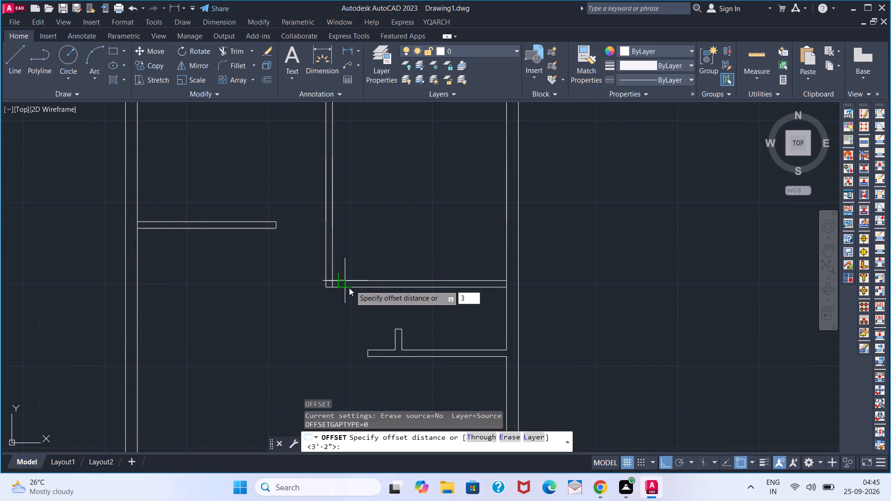
{"action": "key", "text": "apostrophe"}
{"action": "key", "text": "2"}
{"action": "key", "text": "Return"}
{"action": "left_click", "coordinate": [357, 280]}
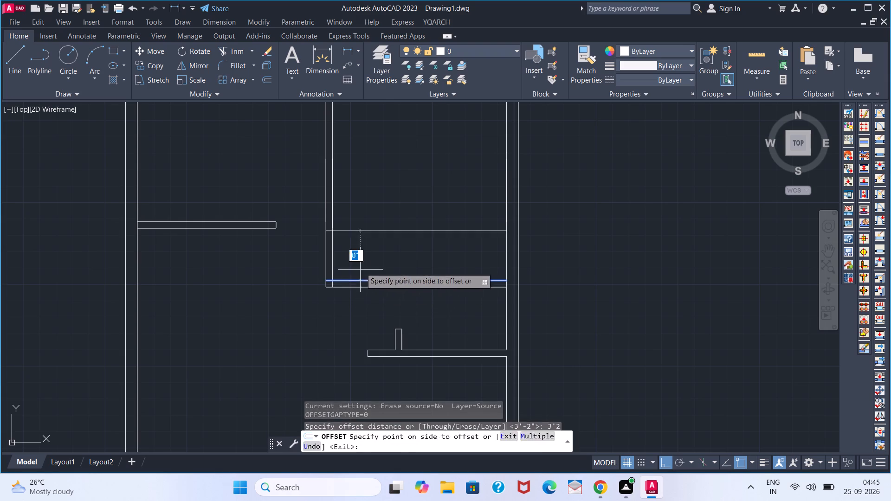
{"action": "left_click", "coordinate": [366, 245]}
{"action": "key", "text": "space"}
Trim the central partition between the offset line and the upper right room's bottom partition, and remove the leftover stub and offset line.
{"action": "type", "text": "TR"}
{"action": "key", "text": "space"}
{"action": "left_click", "coordinate": [353, 247]}
{"action": "left_click", "coordinate": [320, 254]}
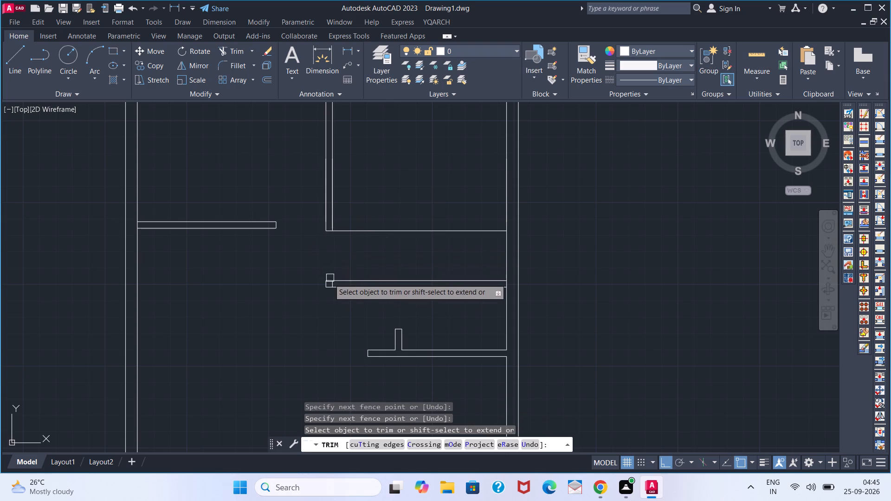
{"action": "scroll", "coordinate": [329, 279], "scroll_direction": "up", "scroll_amount": 4}
{"action": "left_click", "coordinate": [339, 309]}
{"action": "scroll", "coordinate": [336, 263], "scroll_direction": "down", "scroll_amount": 3}
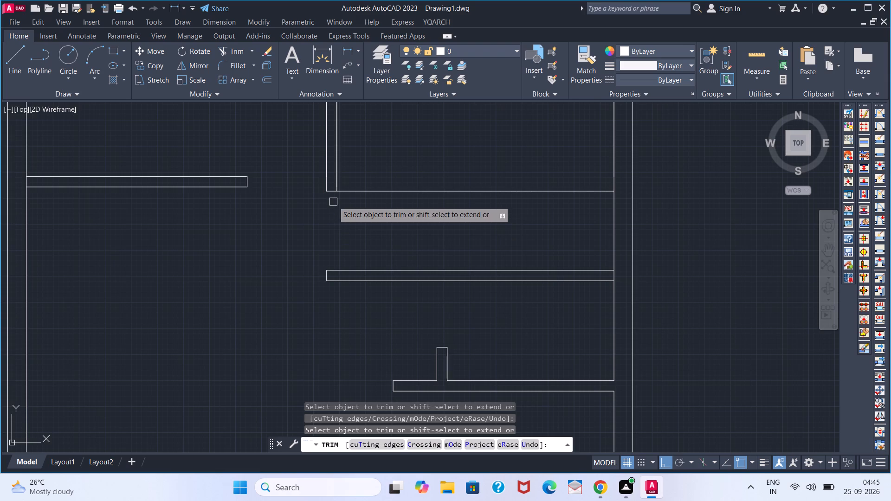
{"action": "left_click", "coordinate": [349, 192]}
{"action": "key", "text": "space"}
Draw a 2-inch-wide, about 7-inch-deep nib outline on the left face of the central partition's lower end, aligned with the left room partition's upper line.
{"action": "scroll", "coordinate": [299, 245], "scroll_direction": "down", "scroll_amount": 3}
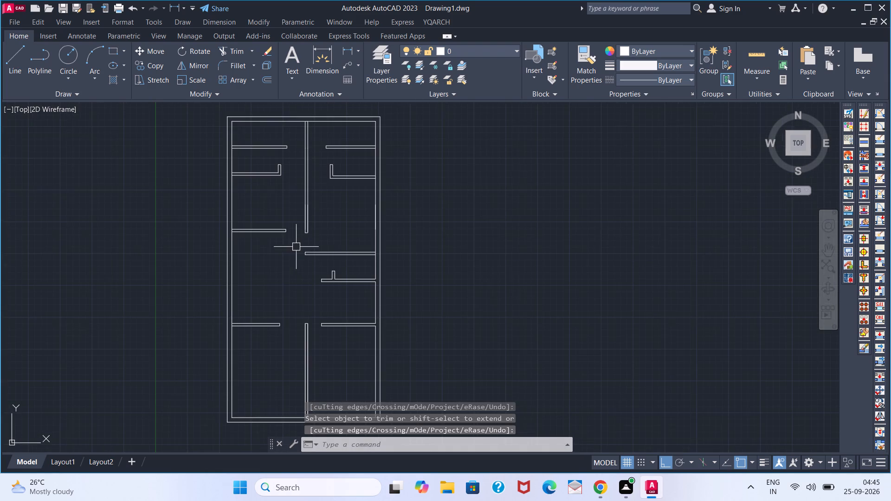
{"action": "middle_click_drag", "start_coordinate": [273, 255], "coordinate": [275, 276]}
{"action": "scroll", "coordinate": [308, 256], "scroll_direction": "up", "scroll_amount": 3}
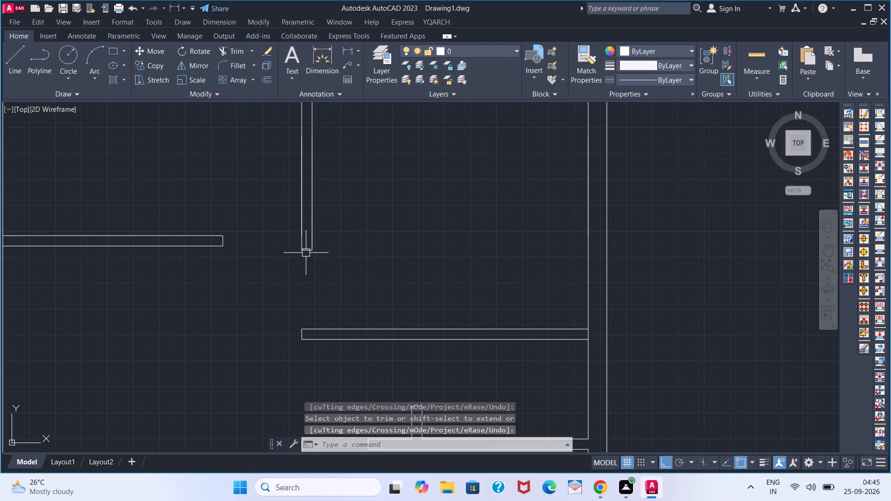
{"action": "key", "text": "l"}
{"action": "key", "text": "Return"}
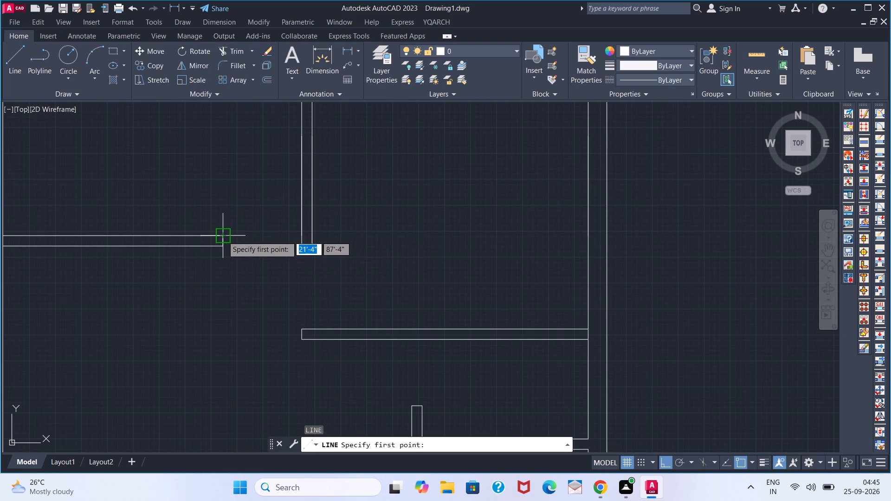
{"action": "left_click", "coordinate": [297, 236]}
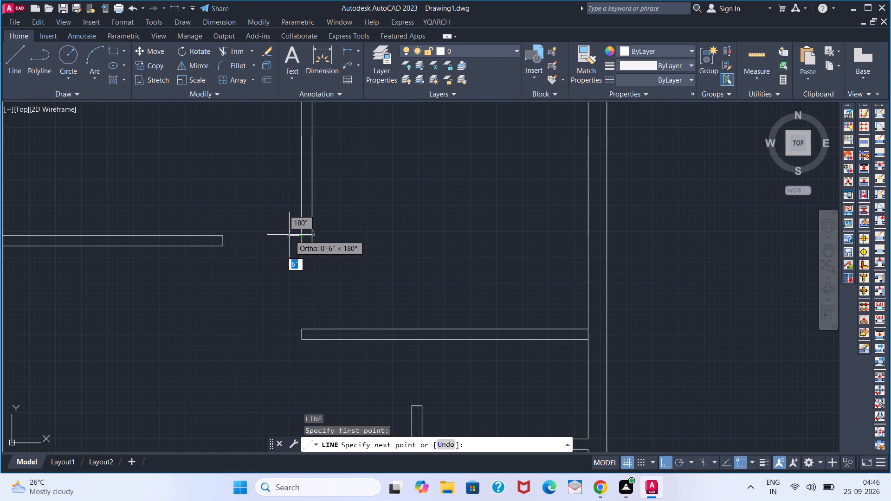
{"action": "key", "text": "2"}
{"action": "key", "text": "Return"}
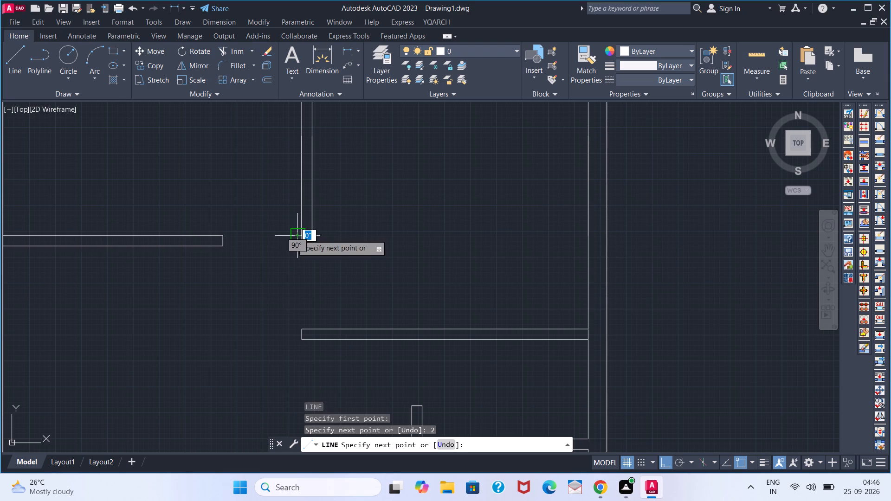
{"action": "scroll", "coordinate": [291, 246], "scroll_direction": "up", "scroll_amount": 4}
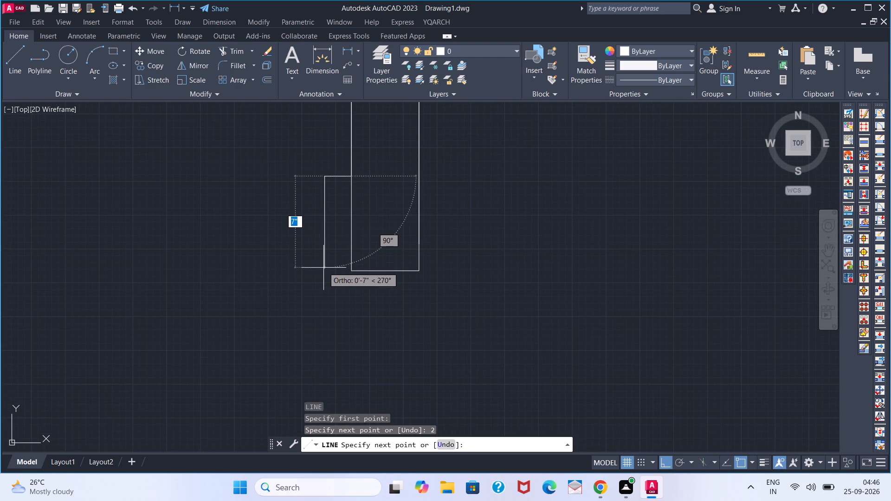
{"action": "left_click", "coordinate": [333, 269]}
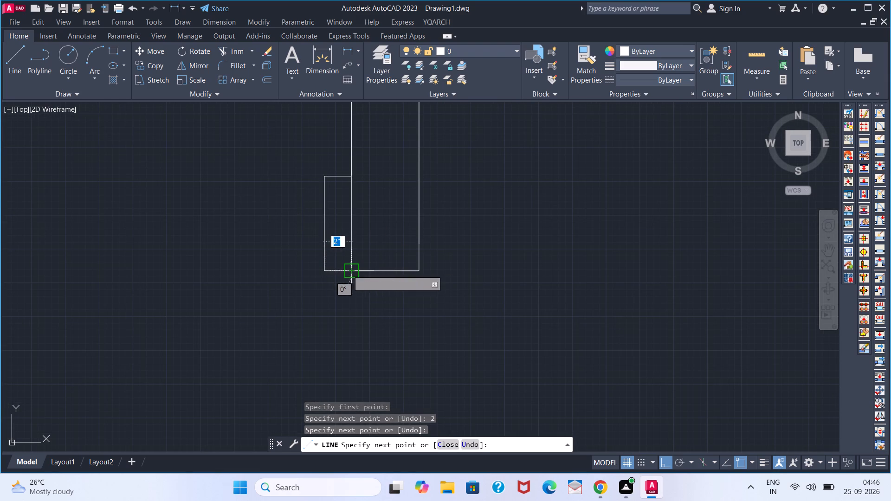
{"action": "left_click", "coordinate": [348, 270]}
{"action": "key", "text": "space"}
Trim the central partition's face line inside the nib at its lower end.
{"action": "type", "text": "TR"}
{"action": "key", "text": "space"}
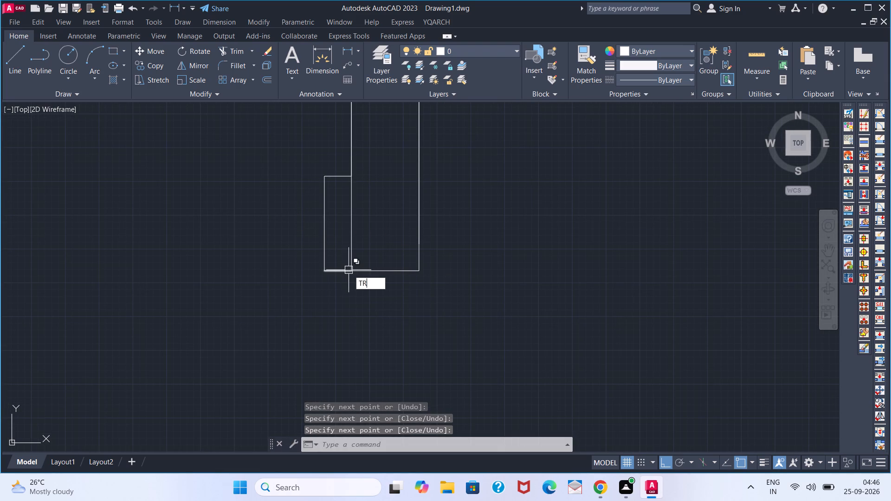
{"action": "left_click", "coordinate": [349, 240]}
{"action": "key", "text": "space"}
{"action": "scroll", "coordinate": [348, 240], "scroll_direction": "down", "scroll_amount": 4}
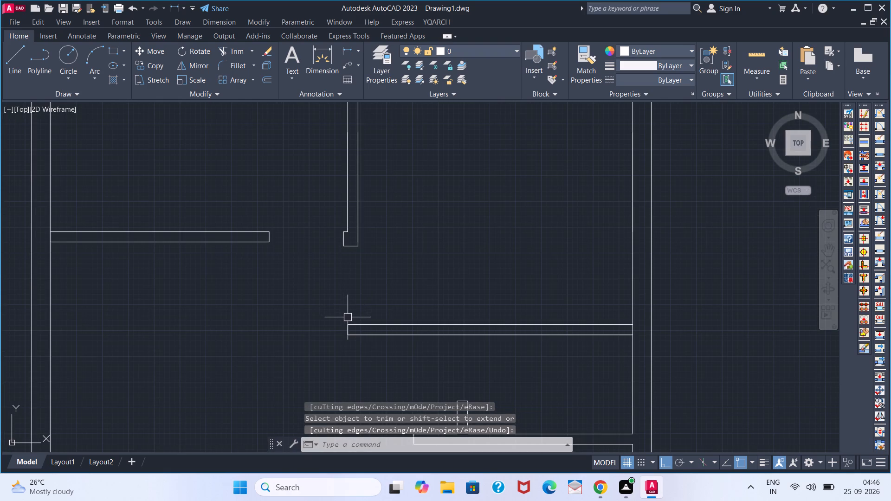
Draw a nib outline 2 inches high and 5 inches wide on the left end of the right partition below the central partition.
{"action": "key", "text": "l"}
{"action": "key", "text": "Return"}
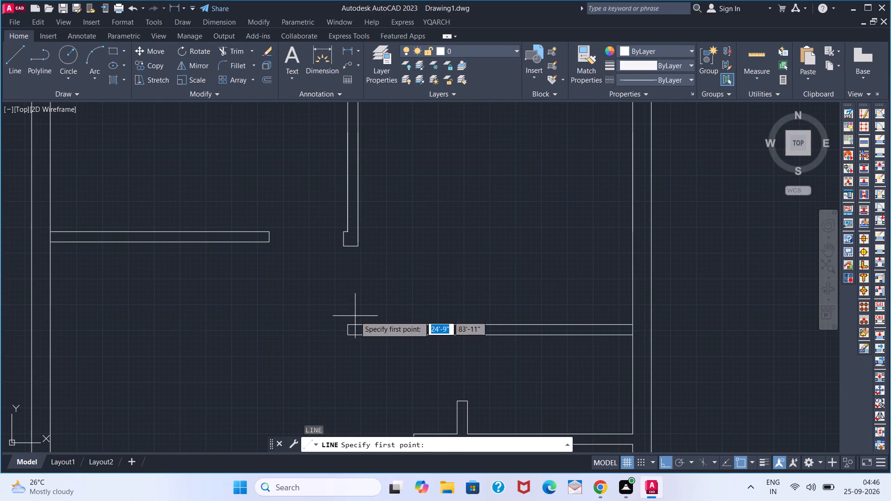
{"action": "left_click", "coordinate": [349, 320]}
{"action": "key", "text": "2"}
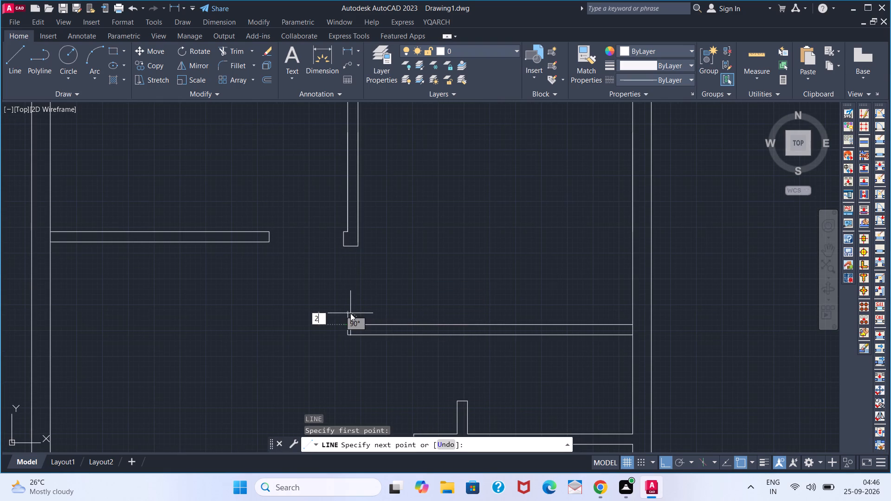
{"action": "key", "text": "Return"}
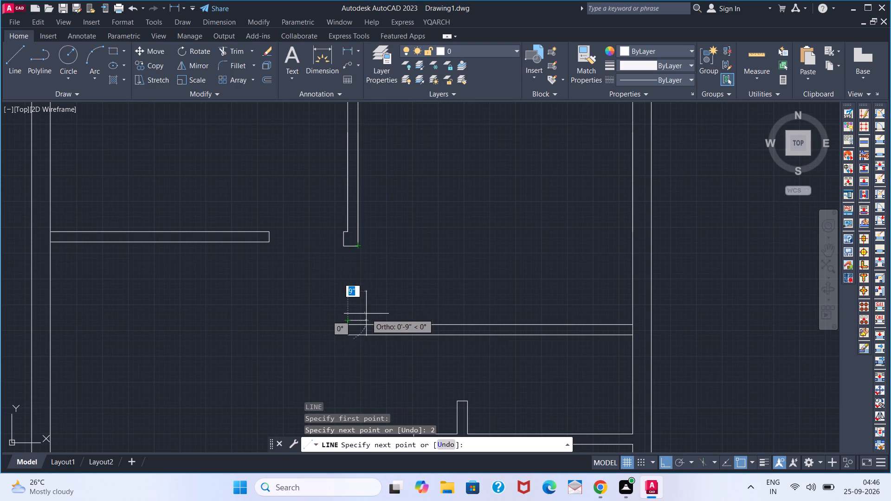
{"action": "scroll", "coordinate": [363, 315], "scroll_direction": "up", "scroll_amount": 4}
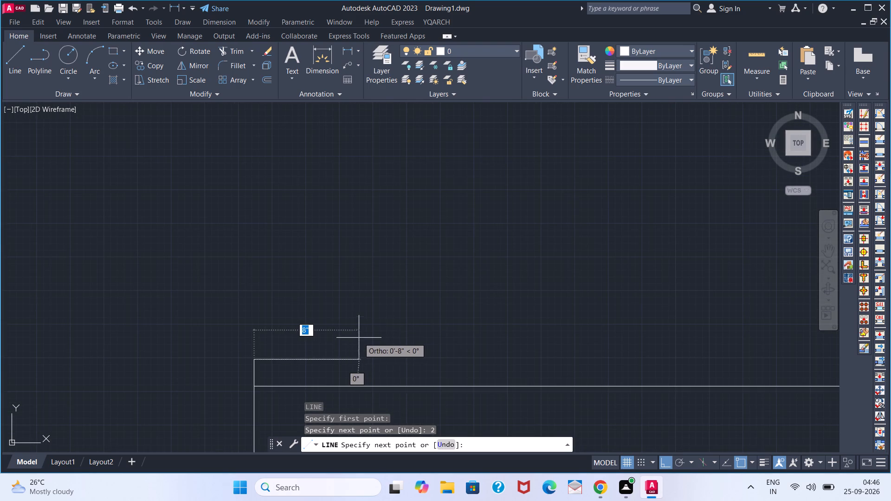
{"action": "scroll", "coordinate": [358, 335], "scroll_direction": "down", "scroll_amount": 2}
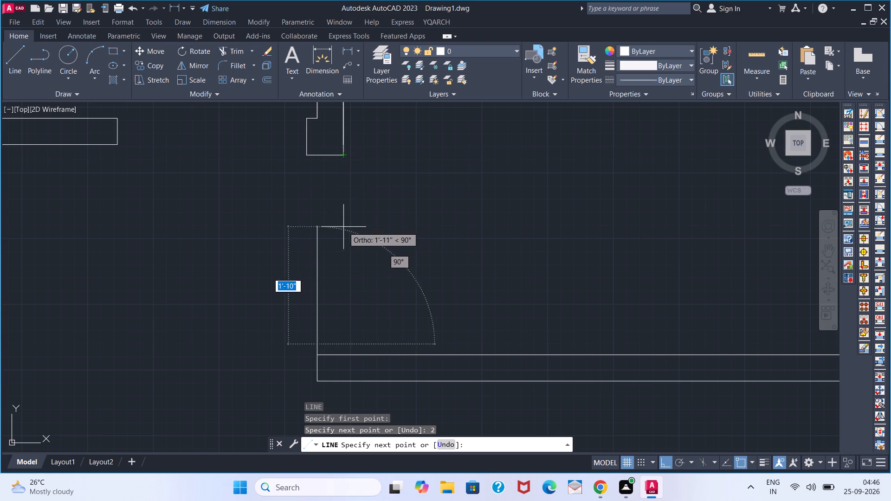
{"action": "left_click", "coordinate": [342, 334]}
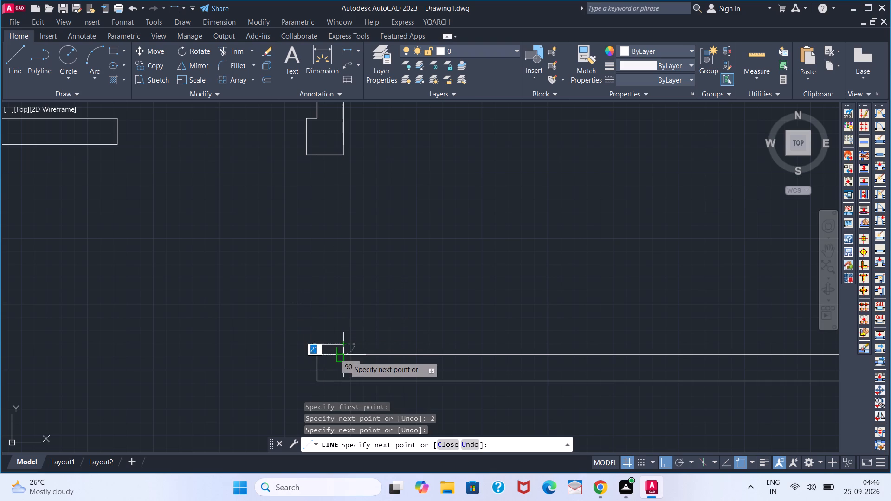
{"action": "left_click", "coordinate": [344, 356]}
{"action": "key", "text": "space"}
Trim the right partition's upper line inside the nib at its left end.
{"action": "type", "text": "TR"}
{"action": "key", "text": "space"}
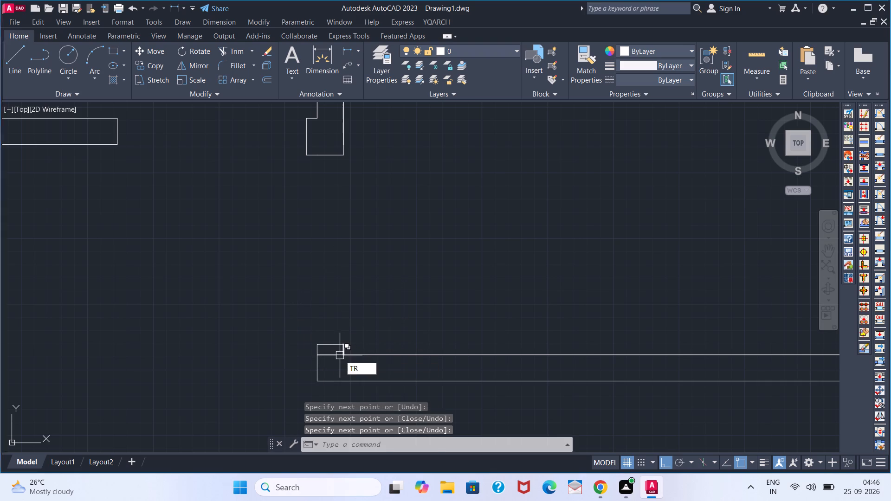
{"action": "left_click", "coordinate": [338, 354]}
{"action": "key", "text": "space"}
Draw a 2-inch by 5-inch nib outline on the central partition's left face, aligned with the plan's uppermost left partition.
{"action": "scroll", "coordinate": [329, 322], "scroll_direction": "down", "scroll_amount": 3}
{"action": "middle_click_drag", "start_coordinate": [282, 171], "coordinate": [282, 203]}
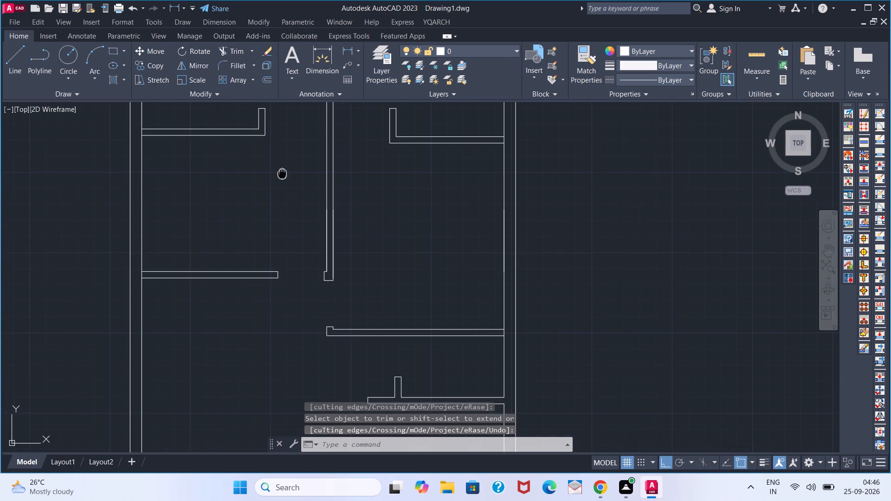
{"action": "middle_click_drag", "start_coordinate": [282, 203], "coordinate": [265, 355]}
{"action": "scroll", "coordinate": [278, 261], "scroll_direction": "up", "scroll_amount": 3}
{"action": "key", "text": "l"}
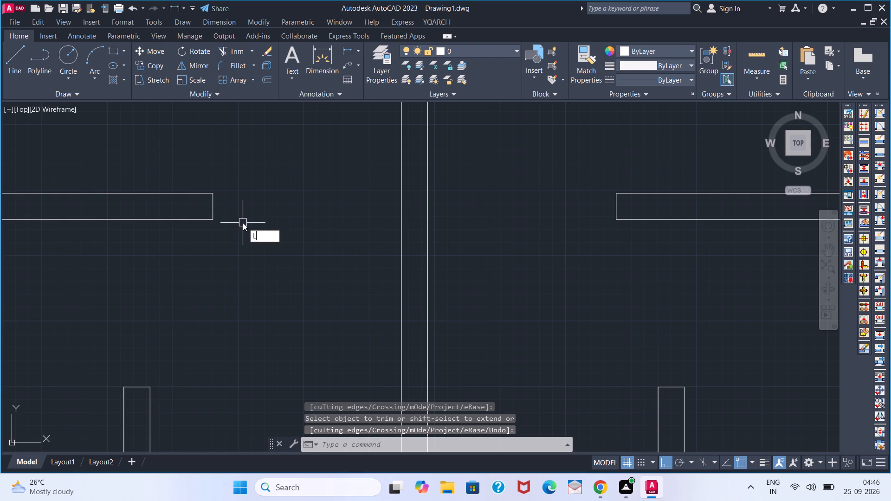
{"action": "key", "text": "Return"}
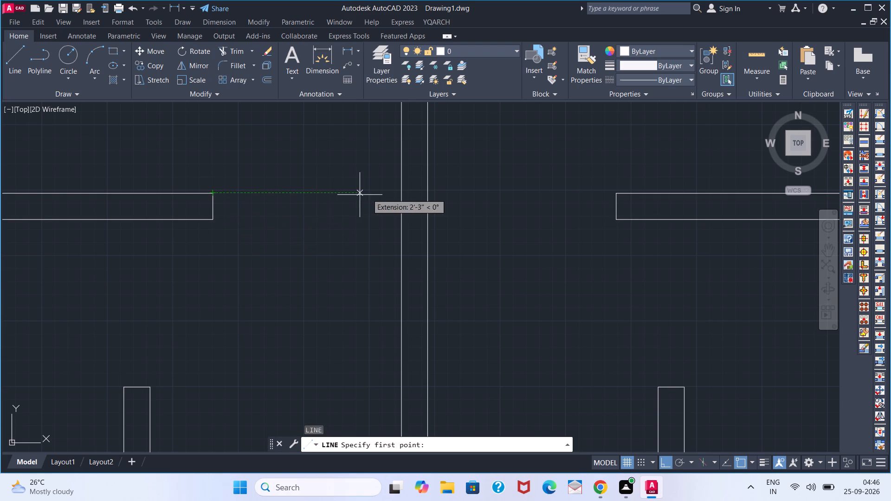
{"action": "left_click", "coordinate": [397, 193]}
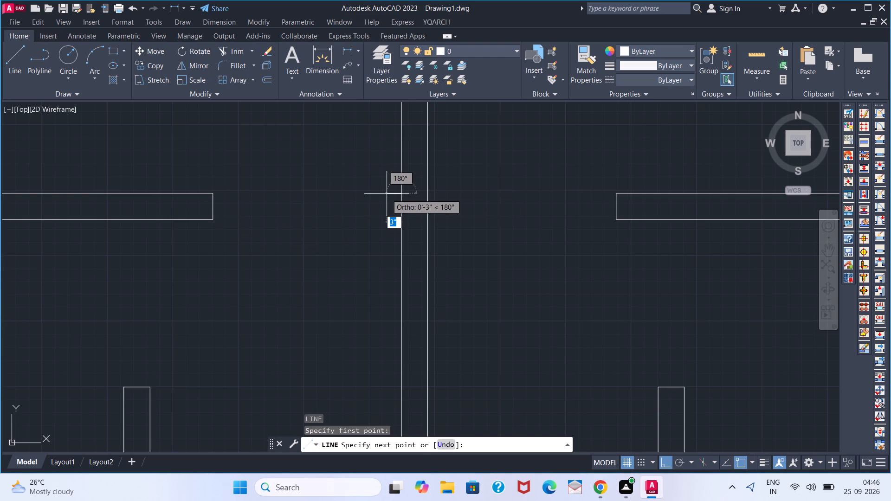
{"action": "key", "text": "2"}
{"action": "key", "text": "Return"}
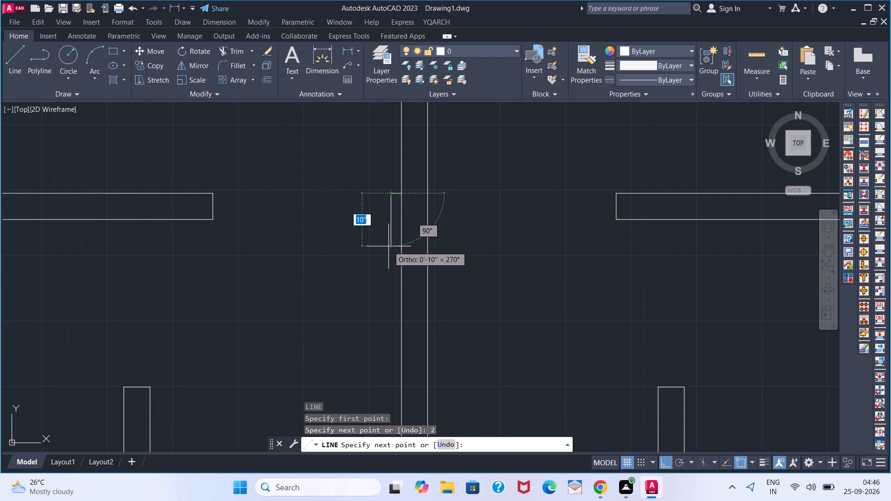
{"action": "key", "text": "5"}
{"action": "key", "text": "Return"}
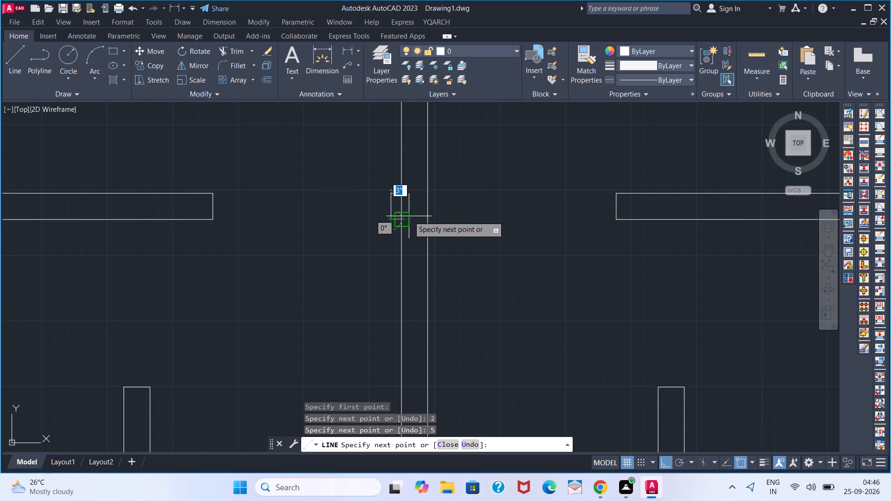
{"action": "left_click", "coordinate": [409, 216]}
{"action": "key", "text": "v"}
{"action": "key", "text": "Escape"}
{"action": "key", "text": "space"}
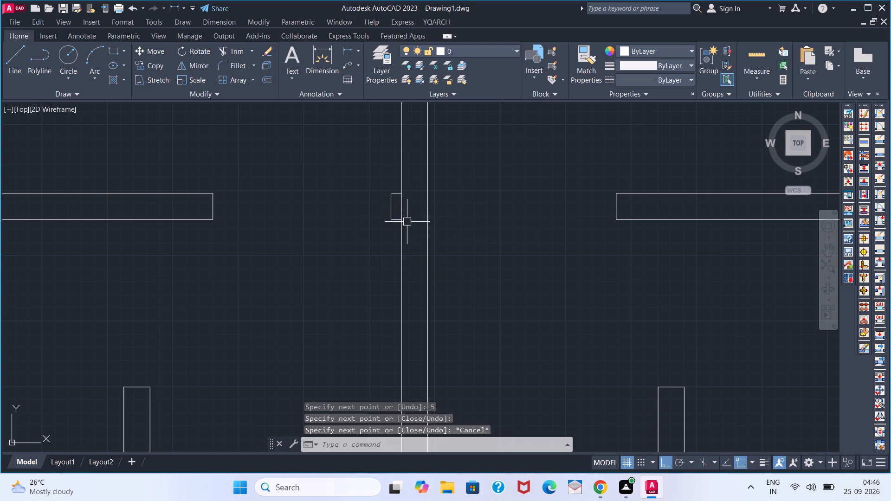
Trim the central partition's left face line inside the nib beside the uppermost left partition.
{"action": "type", "text": "TER"}
{"action": "key", "text": "Escape"}
{"action": "key", "text": "Escape"}
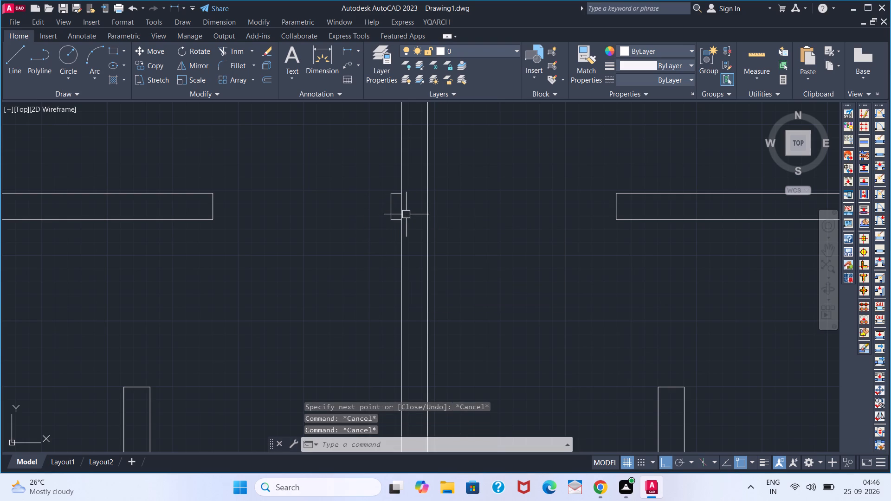
{"action": "type", "text": "TR"}
{"action": "key", "text": "space"}
{"action": "left_click", "coordinate": [401, 212]}
{"action": "key", "text": "space"}
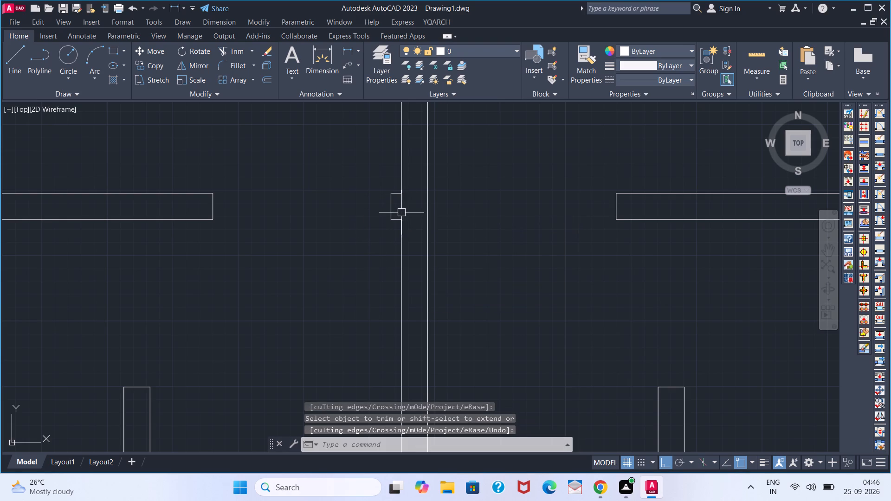
Draw a matching 2-inch by 5-inch nib outline on the central partition's right face, aligned with the plan's uppermost right partition.
{"action": "scroll", "coordinate": [402, 217], "scroll_direction": "down", "scroll_amount": 3}
{"action": "scroll", "coordinate": [417, 220], "scroll_direction": "up", "scroll_amount": 1}
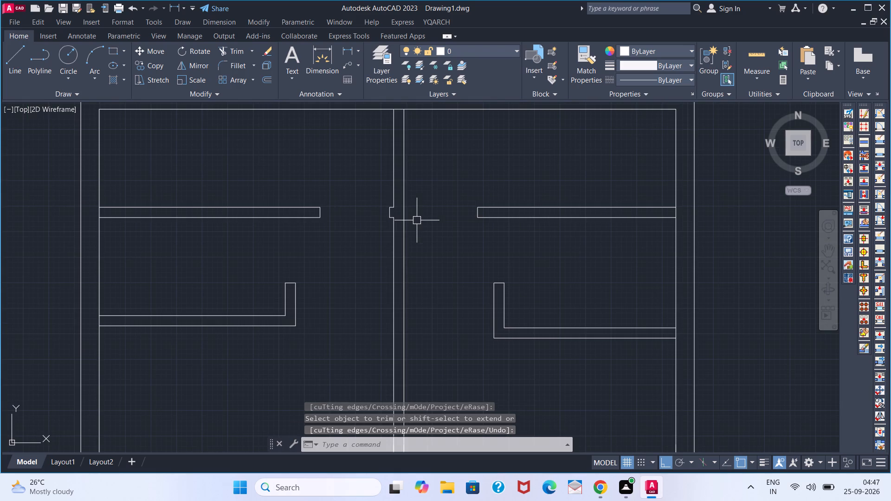
{"action": "key", "text": "l"}
{"action": "key", "text": "Return"}
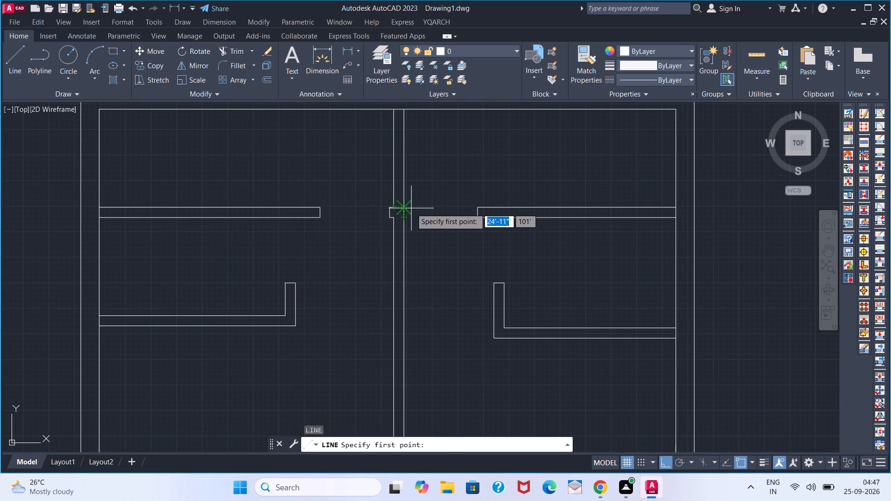
{"action": "left_click", "coordinate": [411, 208]}
{"action": "key", "text": "2"}
{"action": "key", "text": "Return"}
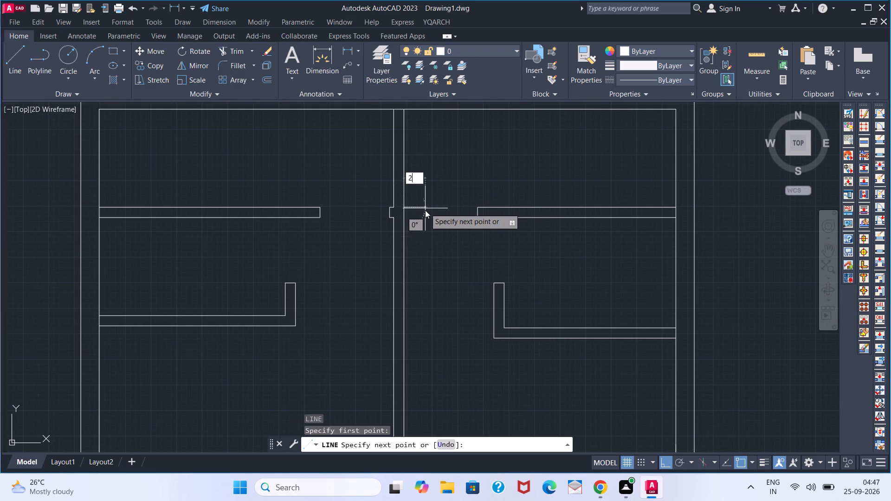
{"action": "key", "text": "5"}
{"action": "key", "text": "Return"}
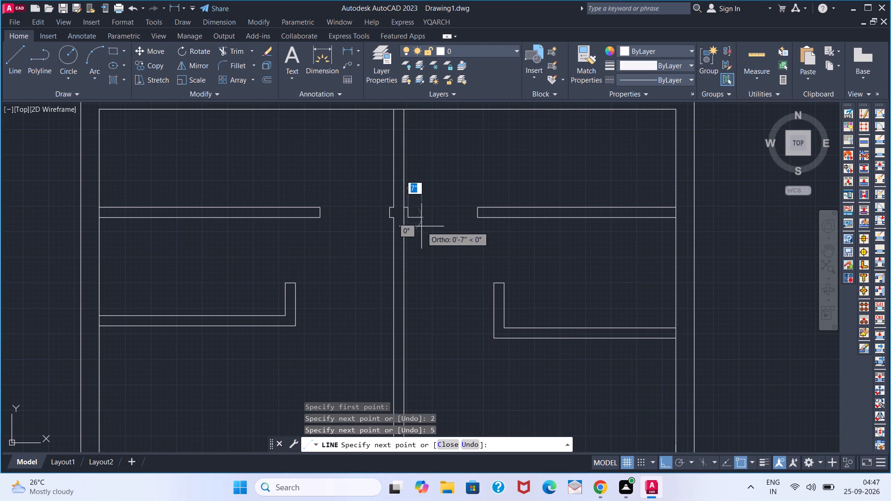
{"action": "scroll", "coordinate": [388, 219], "scroll_direction": "up", "scroll_amount": 3}
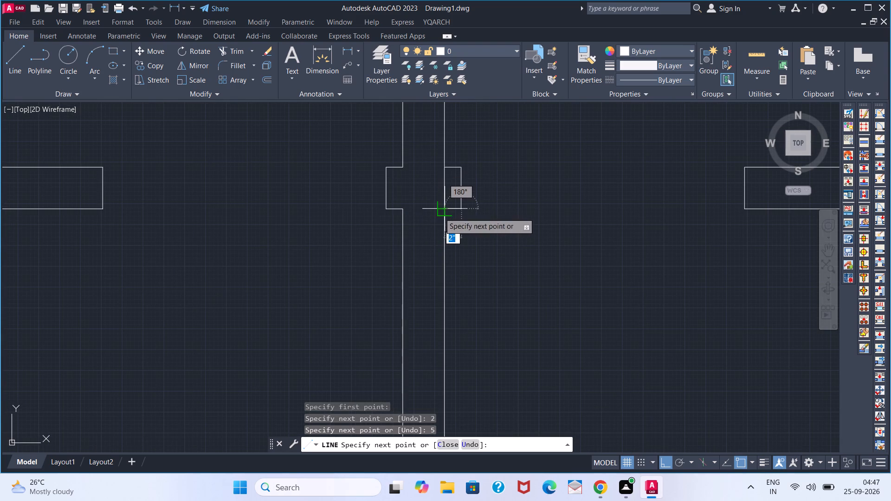
{"action": "left_click", "coordinate": [440, 212]}
{"action": "key", "text": "space"}
Trim the central partition's right face line inside the nib facing the uppermost right partition.
{"action": "type", "text": "TR"}
{"action": "key", "text": "space"}
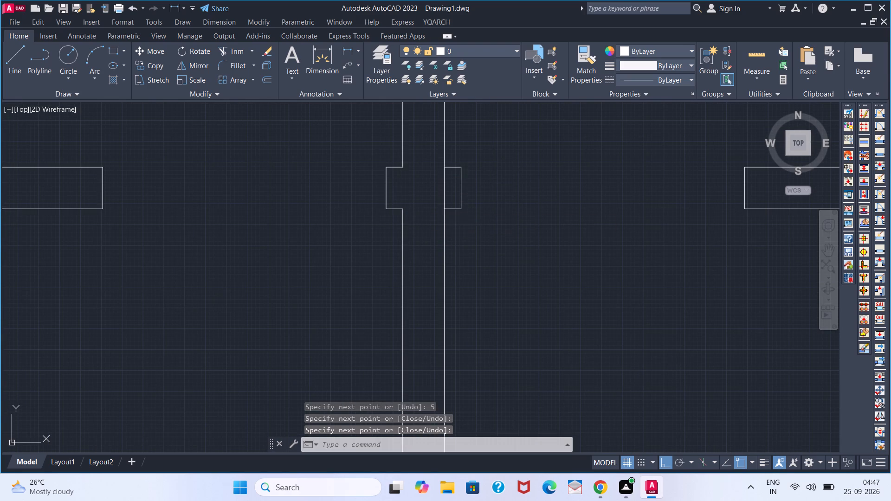
{"action": "left_click", "coordinate": [443, 198]}
{"action": "key", "text": "space"}
Draw a nib outline 2 inches deep and 5 inches wide under the uppermost right partition, aligned with the short upright wall below.
{"action": "scroll", "coordinate": [429, 225], "scroll_direction": "down", "scroll_amount": 3}
{"action": "scroll", "coordinate": [387, 257], "scroll_direction": "down", "scroll_amount": 1}
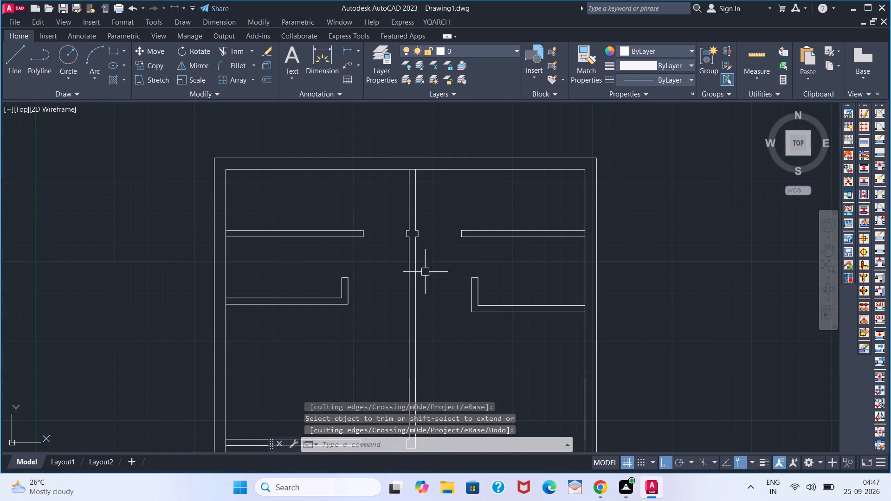
{"action": "scroll", "coordinate": [476, 251], "scroll_direction": "up", "scroll_amount": 1}
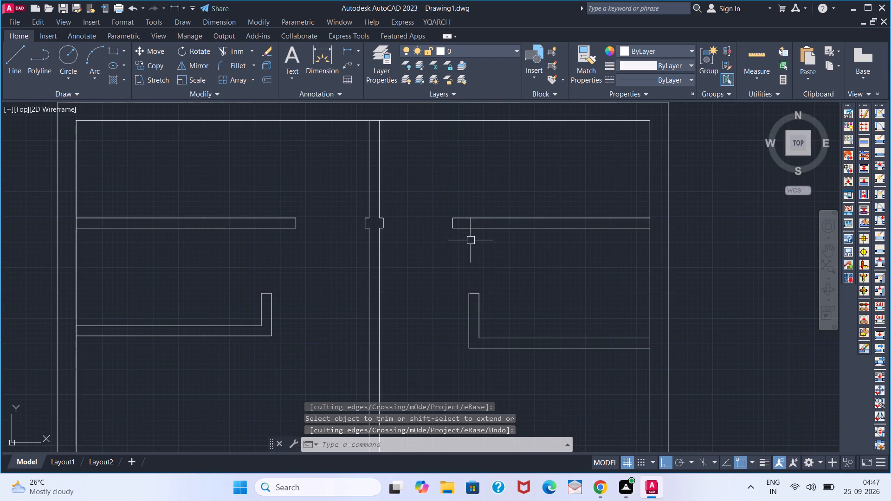
{"action": "key", "text": "l"}
{"action": "key", "text": "Return"}
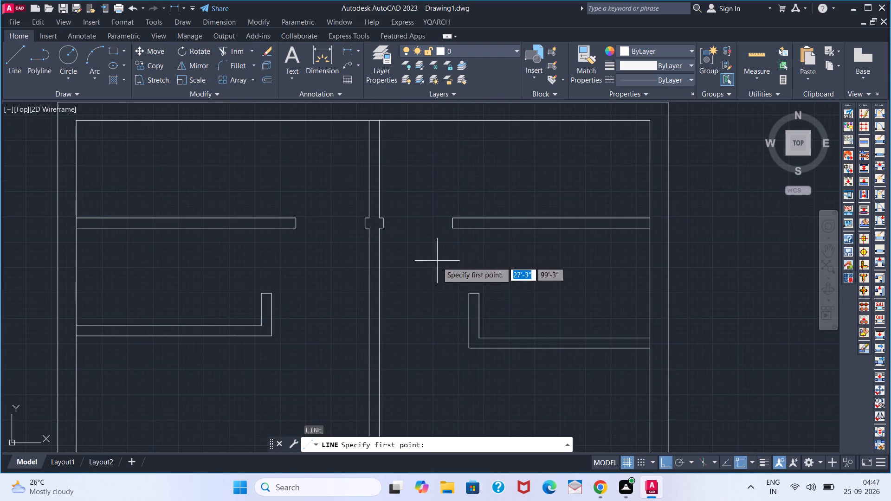
{"action": "left_click", "coordinate": [469, 227]}
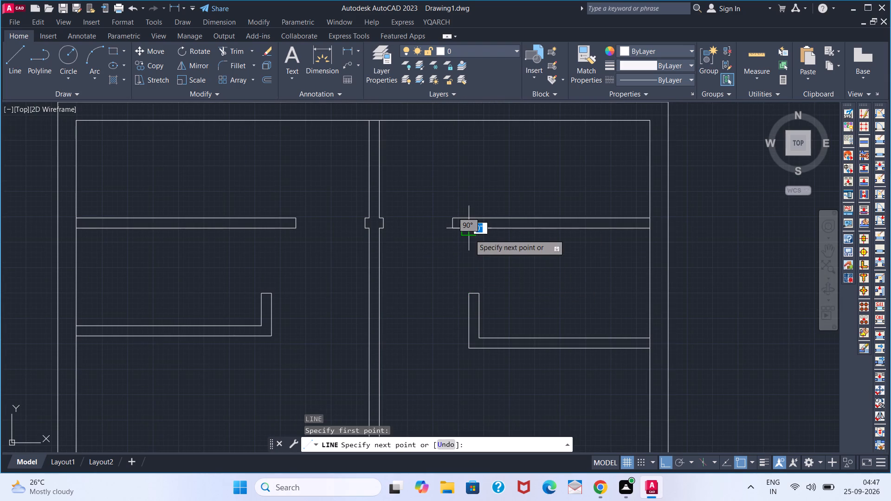
{"action": "key", "text": "2"}
{"action": "key", "text": "Return"}
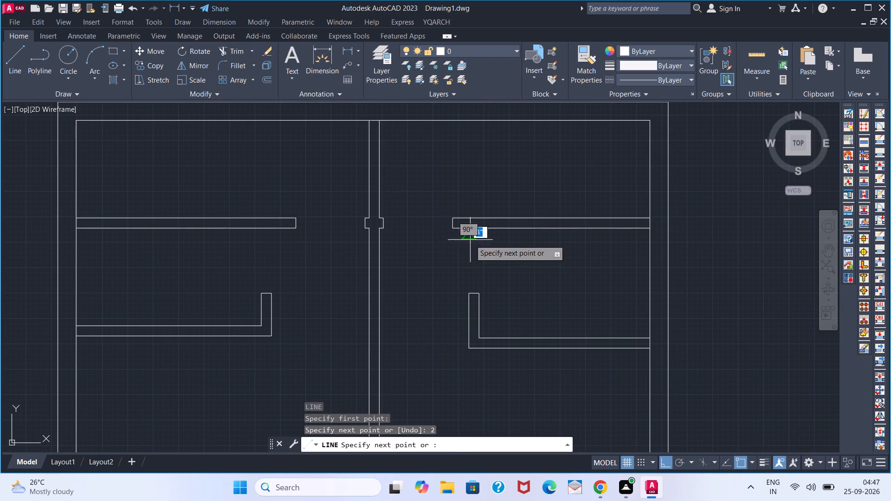
{"action": "key", "text": "5"}
{"action": "key", "text": "Return"}
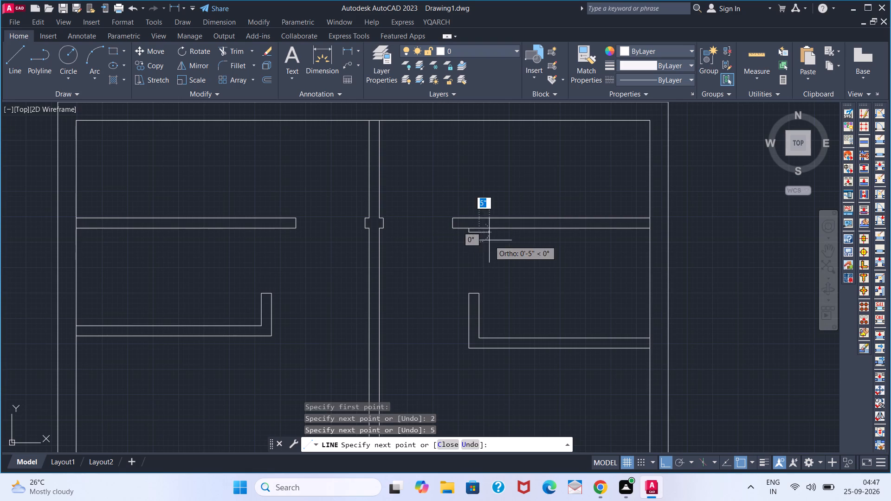
{"action": "scroll", "coordinate": [476, 224], "scroll_direction": "up", "scroll_amount": 3}
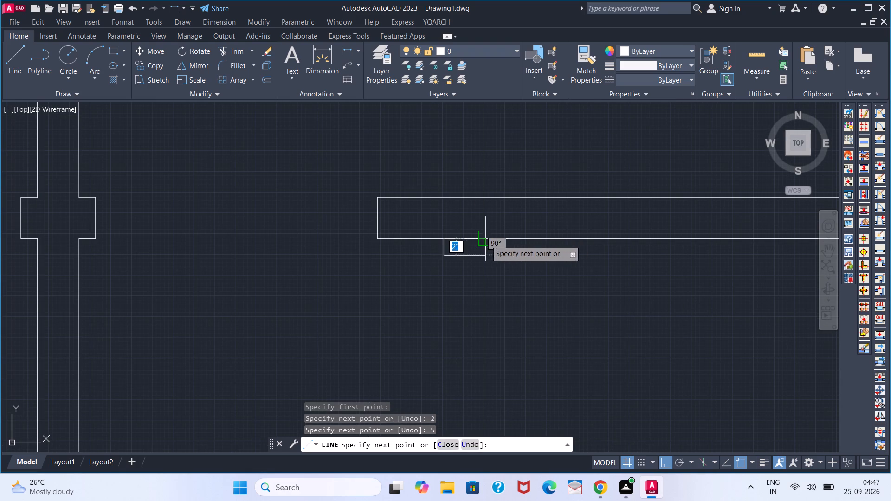
{"action": "left_click", "coordinate": [486, 240]}
{"action": "key", "text": "space"}
Trim the uppermost right partition's lower face line inside the new nib.
{"action": "type", "text": "TR"}
{"action": "key", "text": "space"}
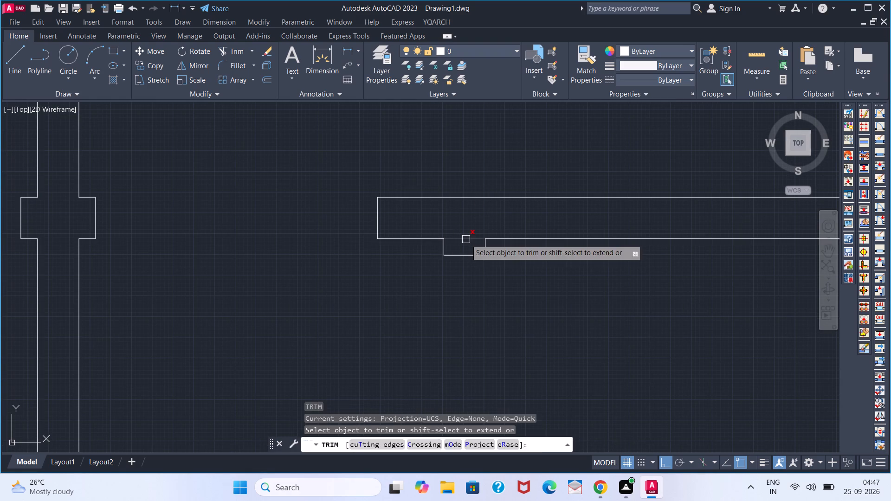
{"action": "left_click", "coordinate": [466, 239]}
{"action": "key", "text": "space"}
Draw a nib outline 2 inches deep and 5 inches wide under the uppermost left partition, aligned with the short upright wall below.
{"action": "scroll", "coordinate": [345, 263], "scroll_direction": "down", "scroll_amount": 4}
{"action": "scroll", "coordinate": [234, 270], "scroll_direction": "up", "scroll_amount": 2}
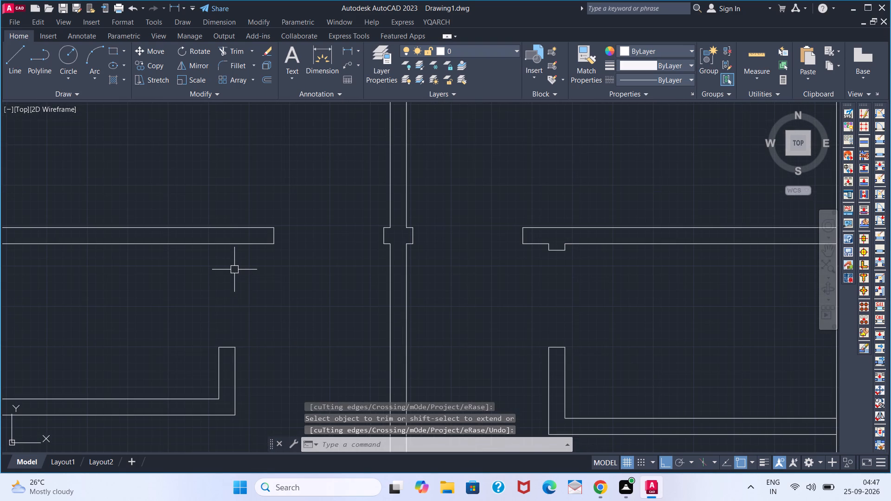
{"action": "type", "text": "L"}
{"action": "key", "text": "space"}
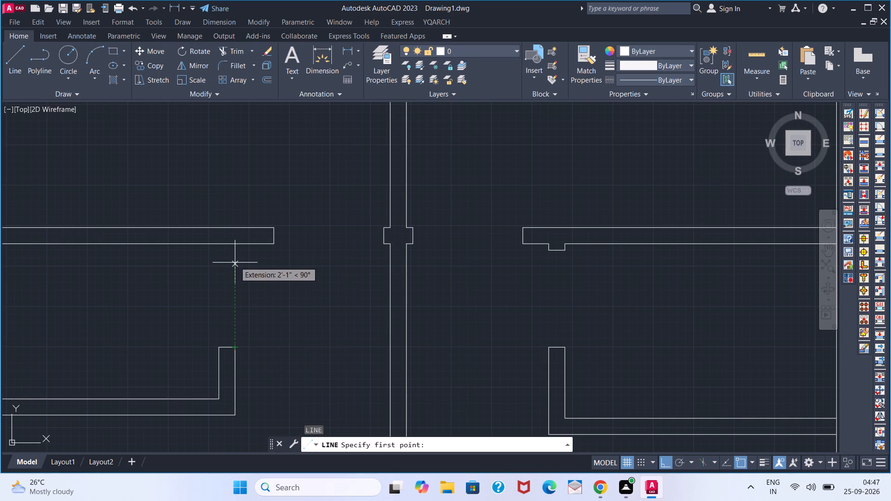
{"action": "left_click", "coordinate": [235, 250]}
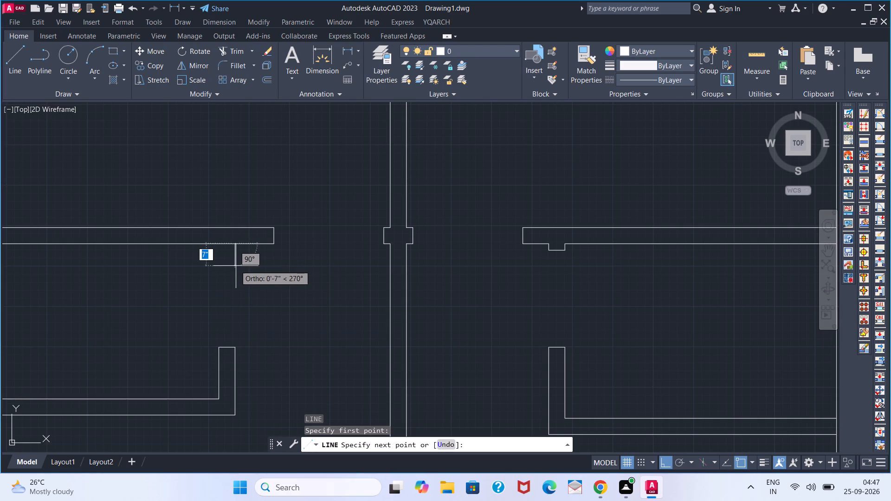
{"action": "key", "text": "2"}
{"action": "key", "text": "Return"}
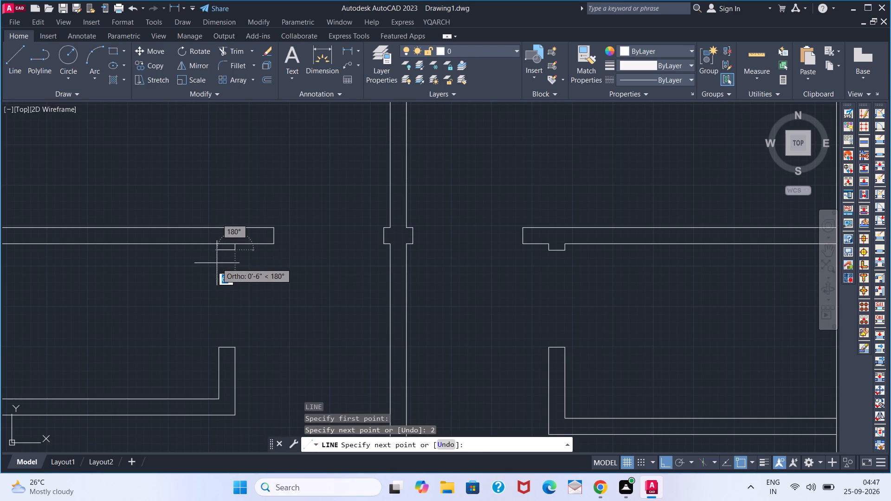
{"action": "key", "text": "5"}
{"action": "key", "text": "Return"}
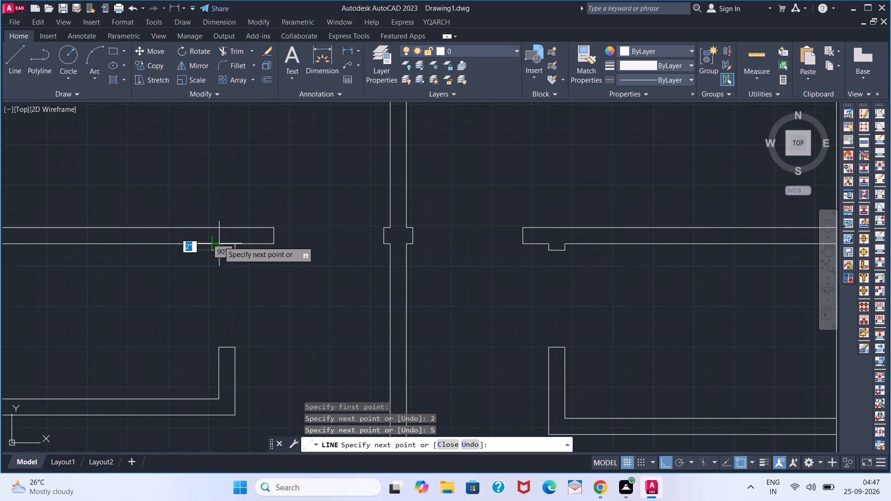
{"action": "left_click", "coordinate": [219, 241]}
{"action": "key", "text": "space"}
Trim the uppermost left partition's lower face line inside the new nib.
{"action": "type", "text": "TR"}
{"action": "key", "text": "space"}
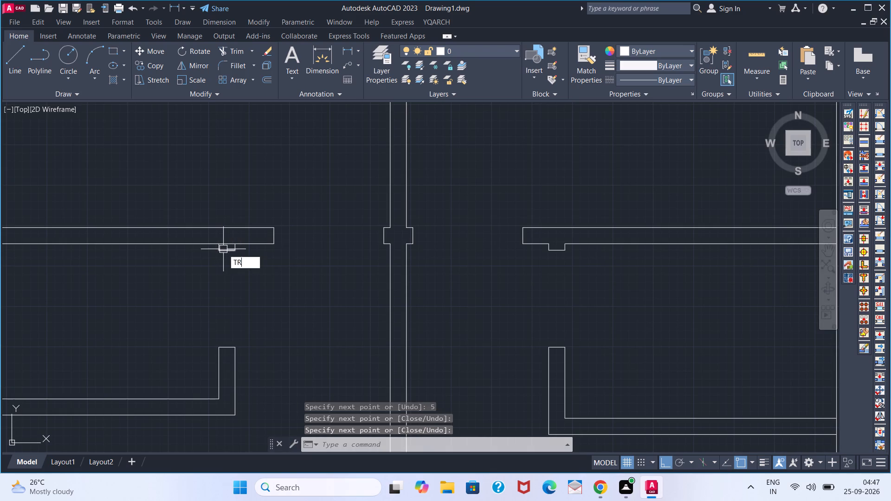
{"action": "left_click", "coordinate": [228, 242]}
{"action": "key", "text": "space"}
Draw a 2-inch by 5-inch nib outline under the mid-plan right partition, aligned with the short stub wall on the partition below.
{"action": "scroll", "coordinate": [262, 286], "scroll_direction": "down", "scroll_amount": 3}
{"action": "middle_click_drag", "start_coordinate": [274, 300], "coordinate": [273, 278]}
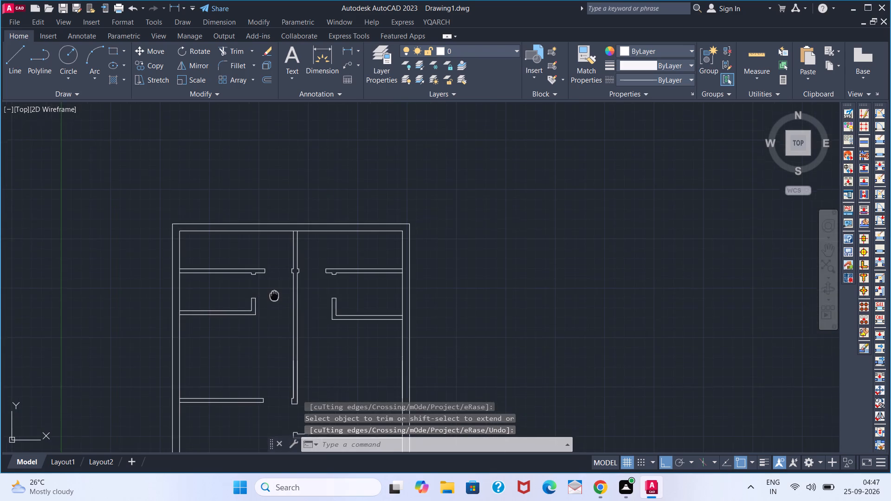
{"action": "middle_click_drag", "start_coordinate": [273, 278], "coordinate": [263, 187]}
{"action": "middle_click_drag", "start_coordinate": [268, 321], "coordinate": [237, 204]}
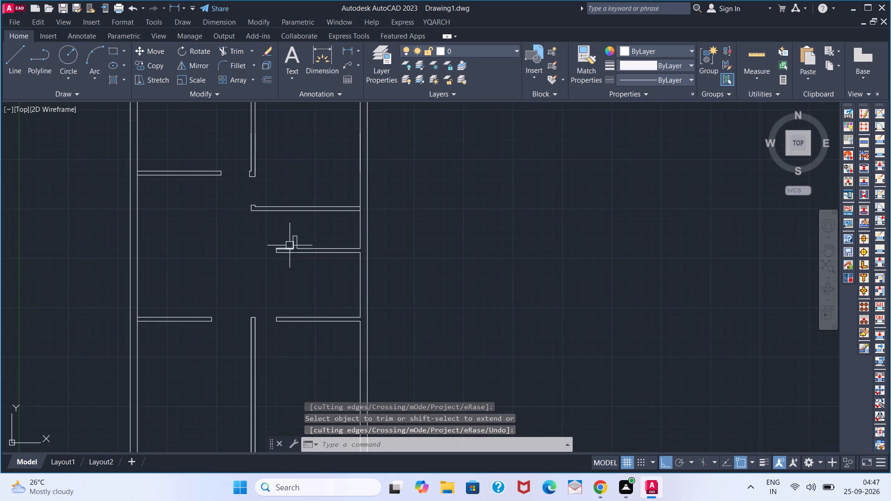
{"action": "scroll", "coordinate": [292, 221], "scroll_direction": "up", "scroll_amount": 2}
{"action": "key", "text": "l"}
{"action": "key", "text": "Return"}
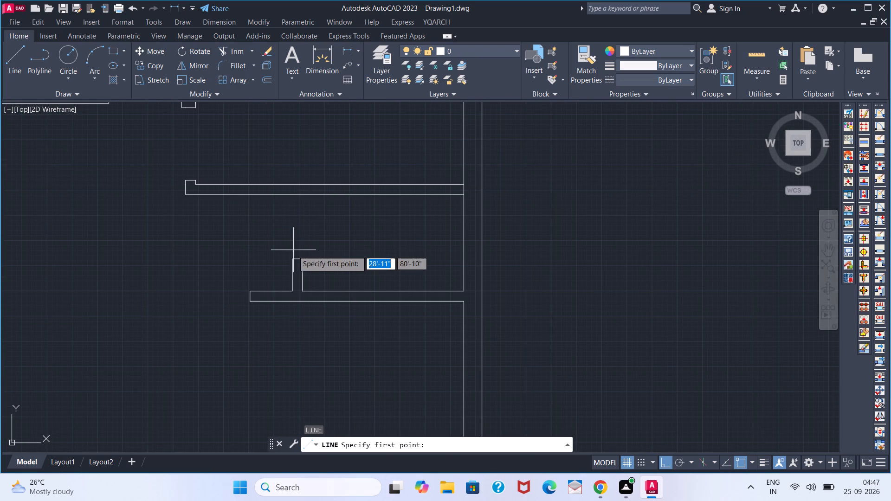
{"action": "left_click", "coordinate": [289, 197]}
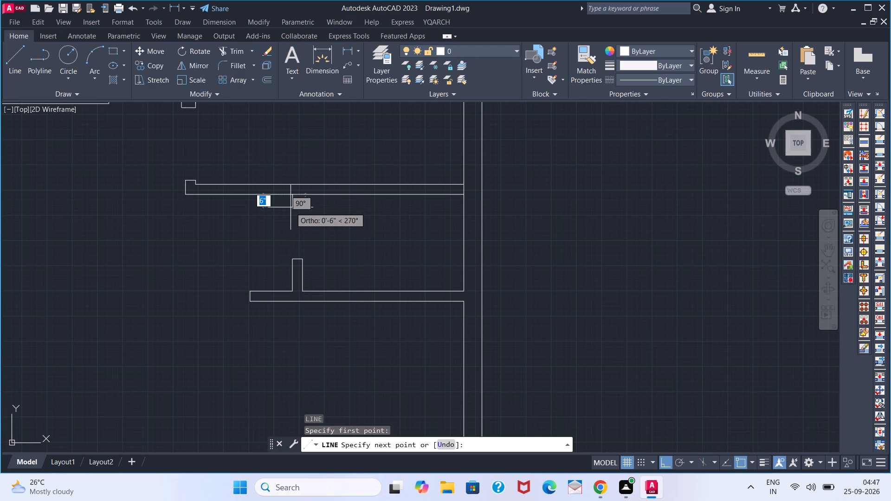
{"action": "key", "text": "2"}
{"action": "key", "text": "Return"}
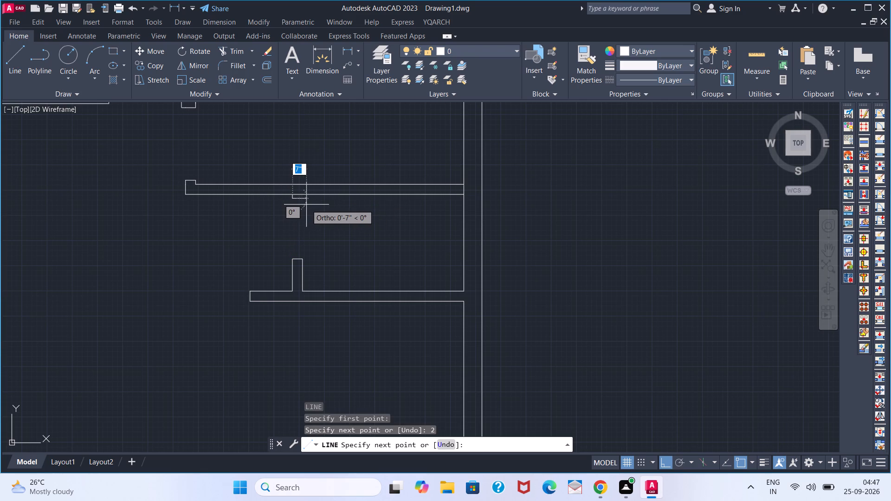
{"action": "key", "text": "5"}
{"action": "key", "text": "Return"}
{"action": "scroll", "coordinate": [315, 208], "scroll_direction": "up", "scroll_amount": 3}
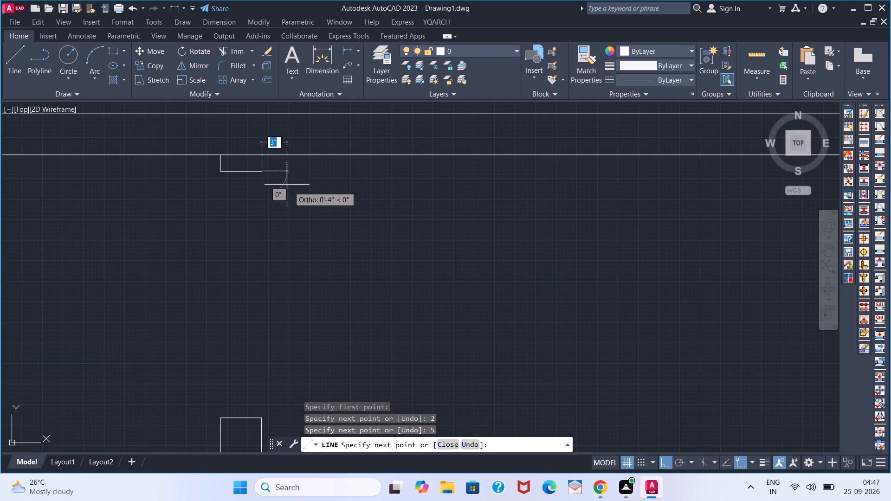
{"action": "left_click", "coordinate": [267, 152]}
{"action": "key", "text": "space"}
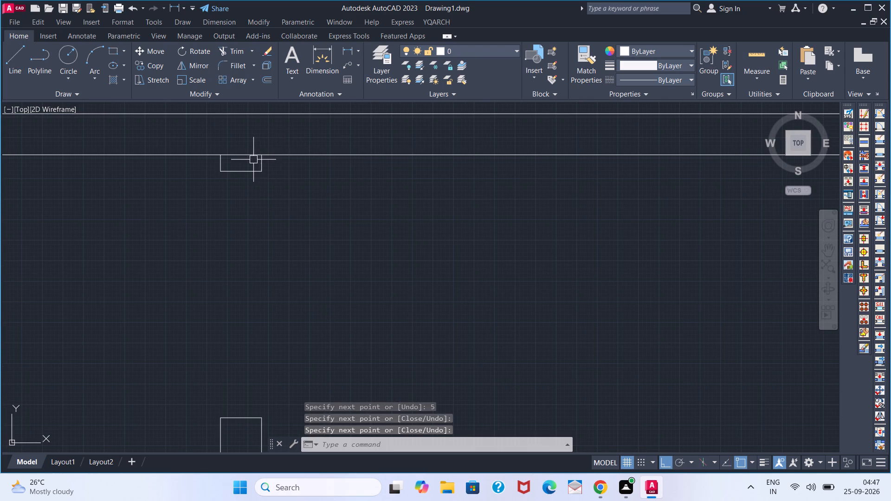
Trim the mid-plan right partition's lower face line inside the nib above the stub wall.
{"action": "type", "text": "TR"}
{"action": "key", "text": "space"}
{"action": "left_click", "coordinate": [245, 158]}
{"action": "key", "text": "space"}
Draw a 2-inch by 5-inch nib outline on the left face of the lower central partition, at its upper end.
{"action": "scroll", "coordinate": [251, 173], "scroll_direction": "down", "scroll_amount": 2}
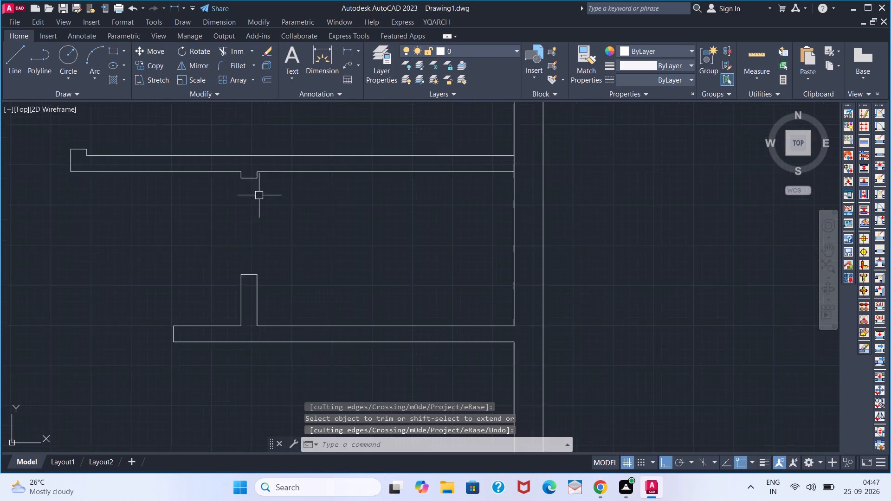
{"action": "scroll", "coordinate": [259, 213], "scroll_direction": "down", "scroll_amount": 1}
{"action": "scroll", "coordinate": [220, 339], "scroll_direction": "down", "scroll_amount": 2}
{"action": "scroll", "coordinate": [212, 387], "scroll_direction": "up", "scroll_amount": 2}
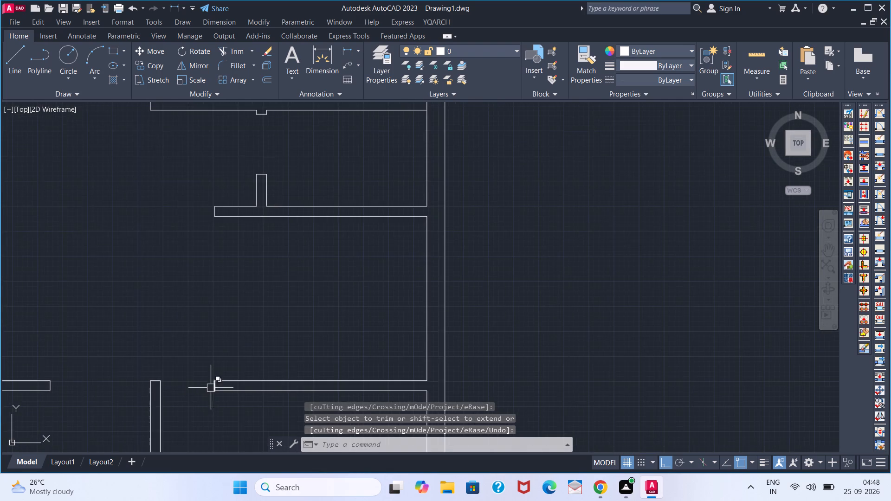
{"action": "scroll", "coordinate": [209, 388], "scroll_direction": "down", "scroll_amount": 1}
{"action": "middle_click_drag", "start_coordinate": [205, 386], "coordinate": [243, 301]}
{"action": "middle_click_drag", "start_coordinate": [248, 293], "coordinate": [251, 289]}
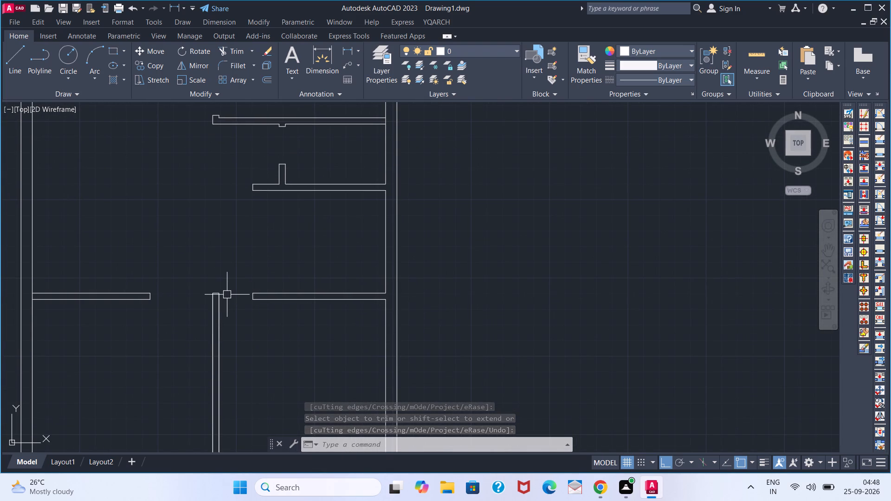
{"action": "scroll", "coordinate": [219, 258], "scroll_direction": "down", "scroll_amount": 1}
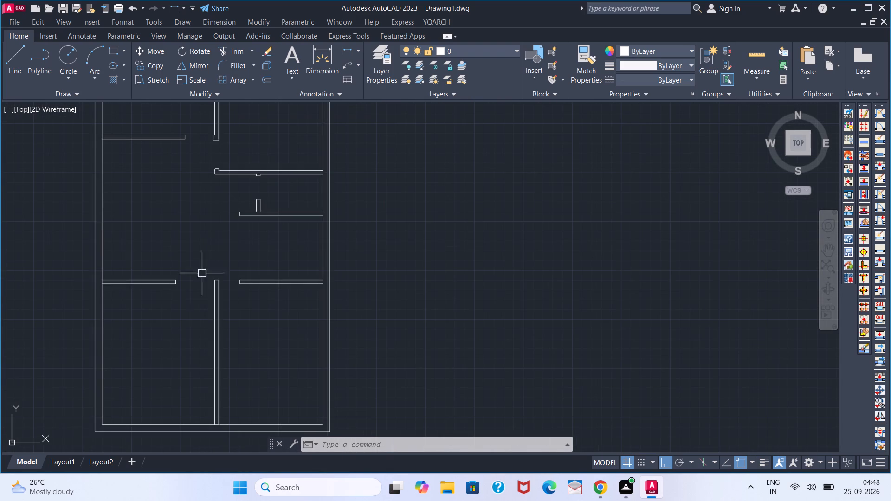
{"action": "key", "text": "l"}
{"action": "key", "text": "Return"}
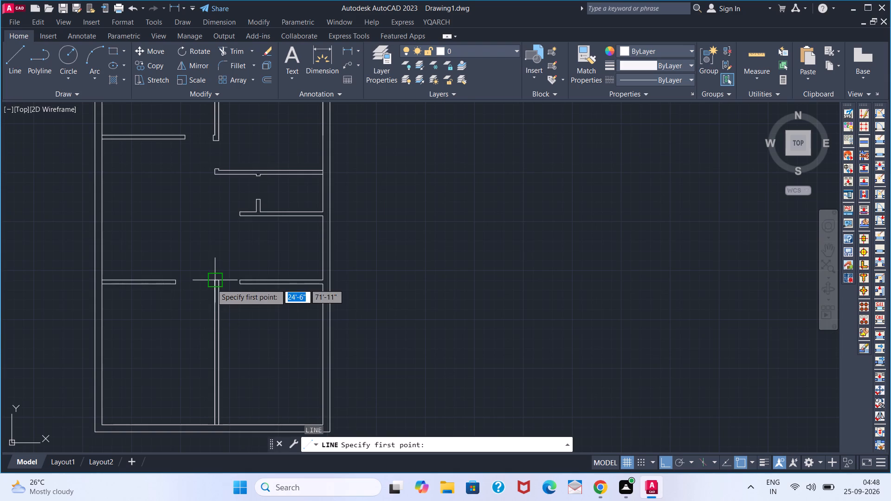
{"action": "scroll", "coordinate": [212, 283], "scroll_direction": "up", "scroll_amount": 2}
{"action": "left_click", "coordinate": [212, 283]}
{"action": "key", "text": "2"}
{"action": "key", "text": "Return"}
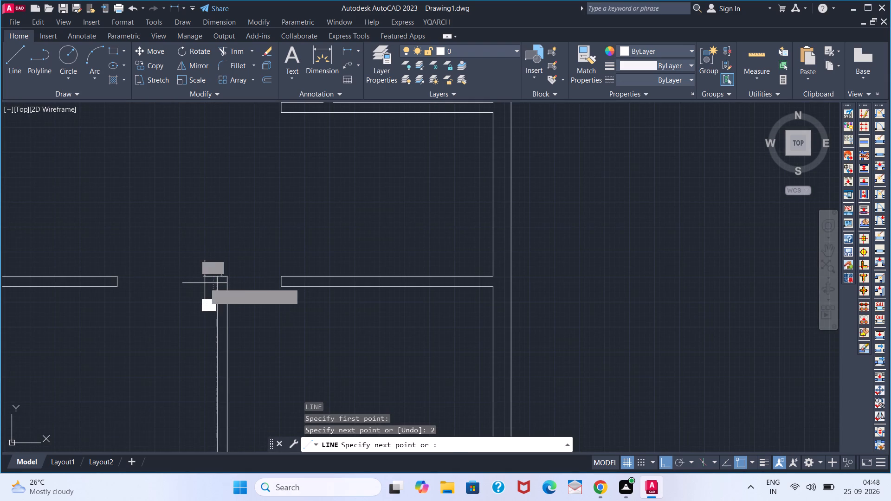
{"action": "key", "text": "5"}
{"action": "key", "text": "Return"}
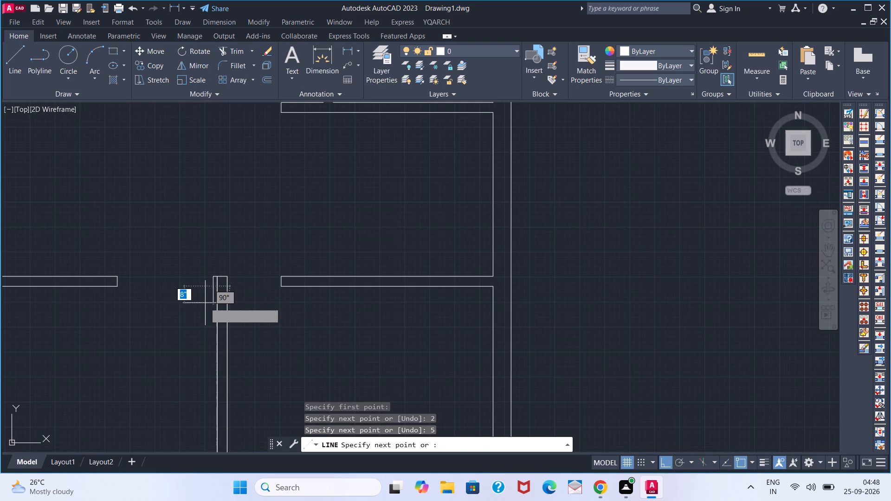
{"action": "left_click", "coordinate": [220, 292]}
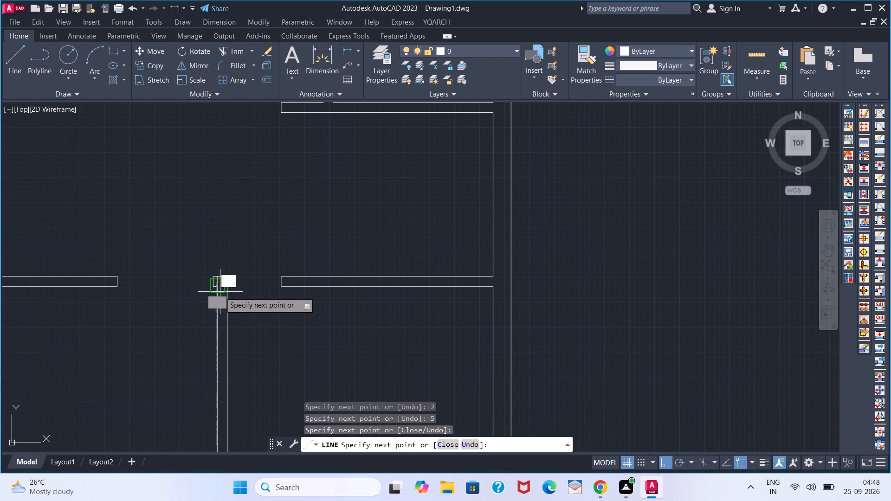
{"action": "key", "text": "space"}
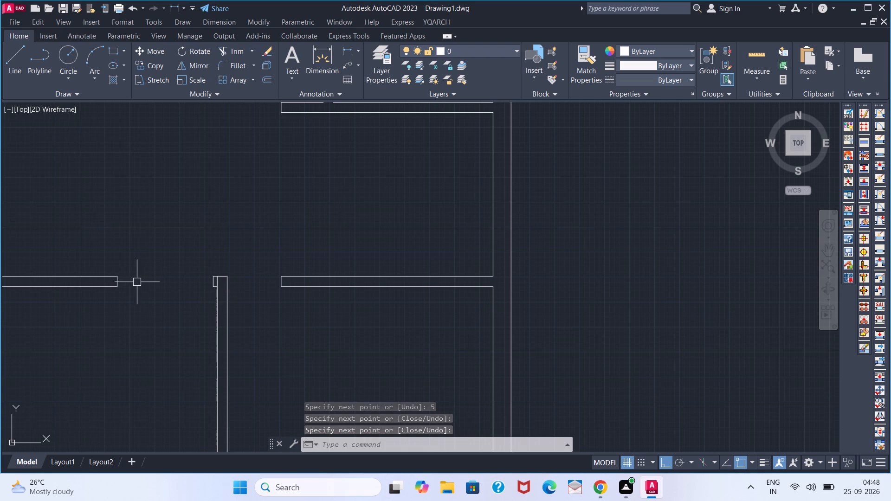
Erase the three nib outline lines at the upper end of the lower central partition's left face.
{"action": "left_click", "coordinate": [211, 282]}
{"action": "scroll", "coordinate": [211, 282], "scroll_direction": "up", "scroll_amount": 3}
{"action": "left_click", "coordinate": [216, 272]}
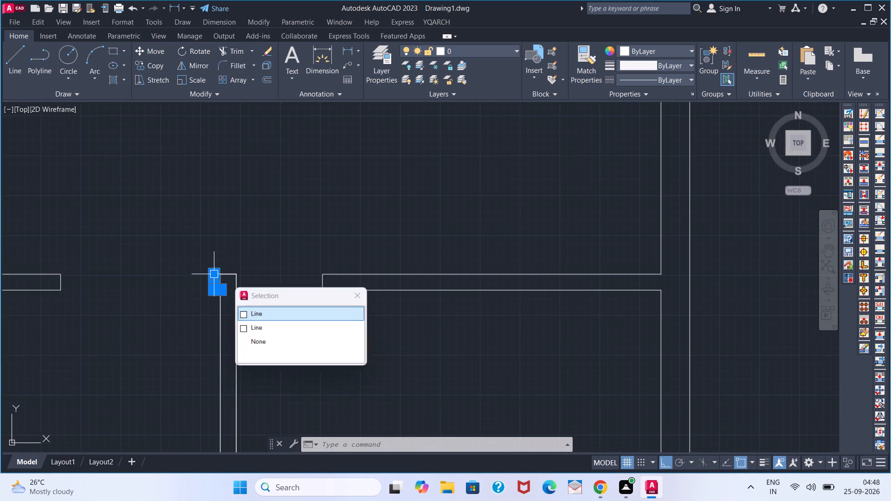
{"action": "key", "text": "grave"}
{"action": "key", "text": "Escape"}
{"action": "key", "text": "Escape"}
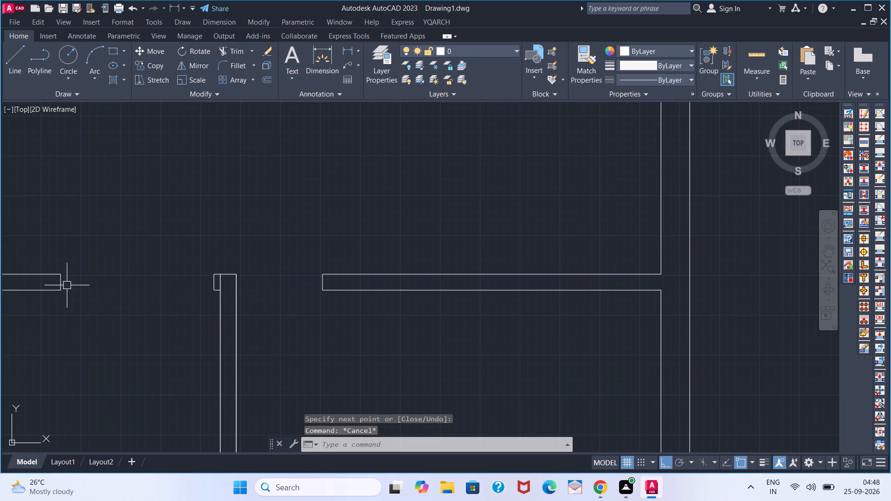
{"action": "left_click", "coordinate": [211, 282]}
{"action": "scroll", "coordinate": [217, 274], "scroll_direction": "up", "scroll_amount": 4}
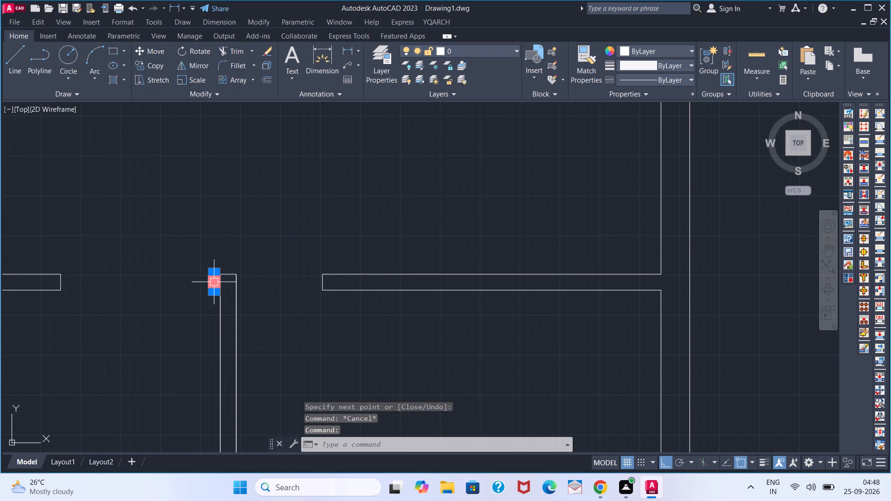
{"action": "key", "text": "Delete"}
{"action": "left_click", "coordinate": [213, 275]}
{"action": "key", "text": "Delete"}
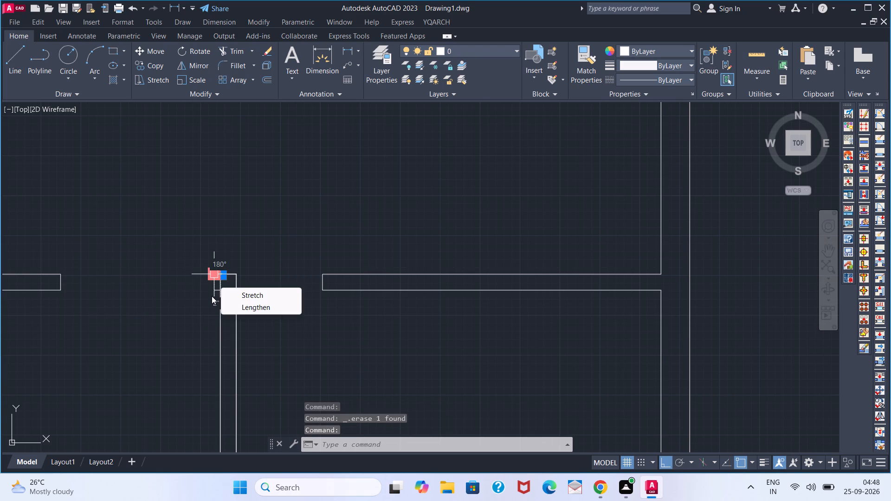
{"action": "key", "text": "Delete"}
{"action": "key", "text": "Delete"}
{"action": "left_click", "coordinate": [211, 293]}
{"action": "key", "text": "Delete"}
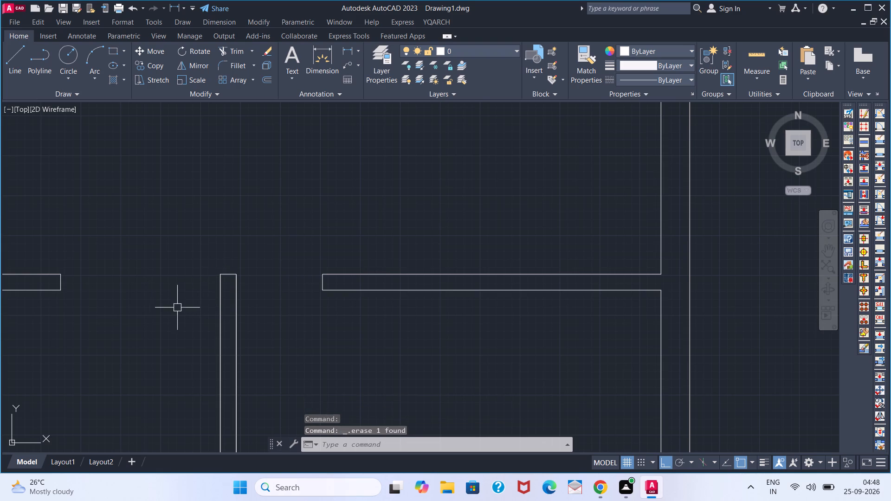
Draw a 2-inch by 5-inch nib outline on the left face of the lower central partition, flush with its upper end.
{"action": "key", "text": "semicolon"}
{"action": "key", "text": "BackSpace"}
{"action": "key", "text": "Delete"}
{"action": "key", "text": "Delete"}
{"action": "key", "text": "l"}
{"action": "key", "text": "Return"}
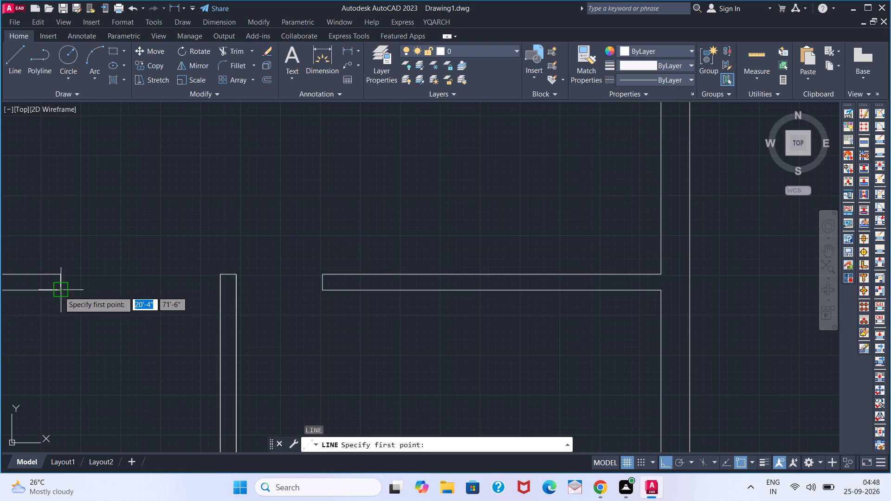
{"action": "left_click", "coordinate": [218, 293]}
{"action": "key", "text": "2"}
{"action": "key", "text": "Return"}
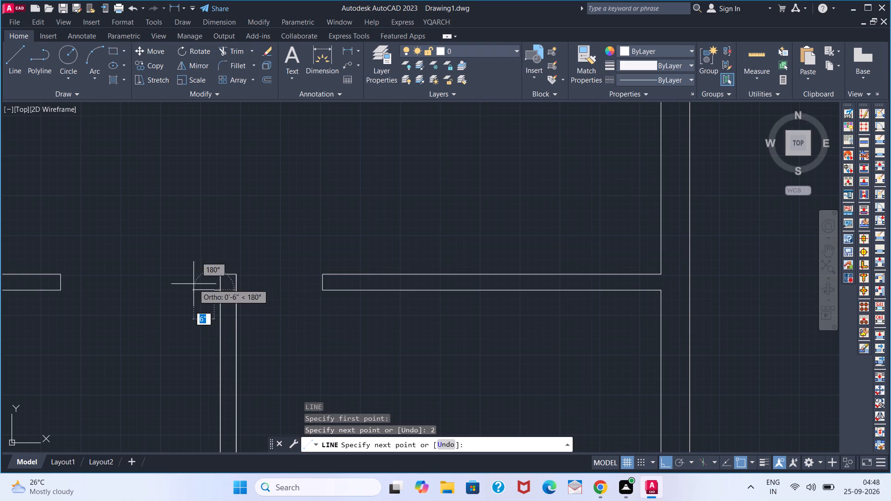
{"action": "scroll", "coordinate": [200, 273], "scroll_direction": "up", "scroll_amount": 3}
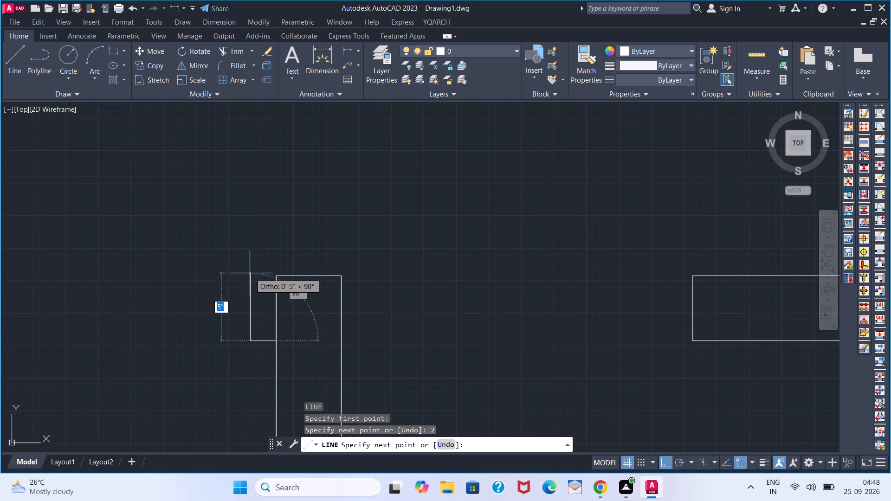
{"action": "left_click", "coordinate": [244, 274]}
{"action": "left_click", "coordinate": [270, 276]}
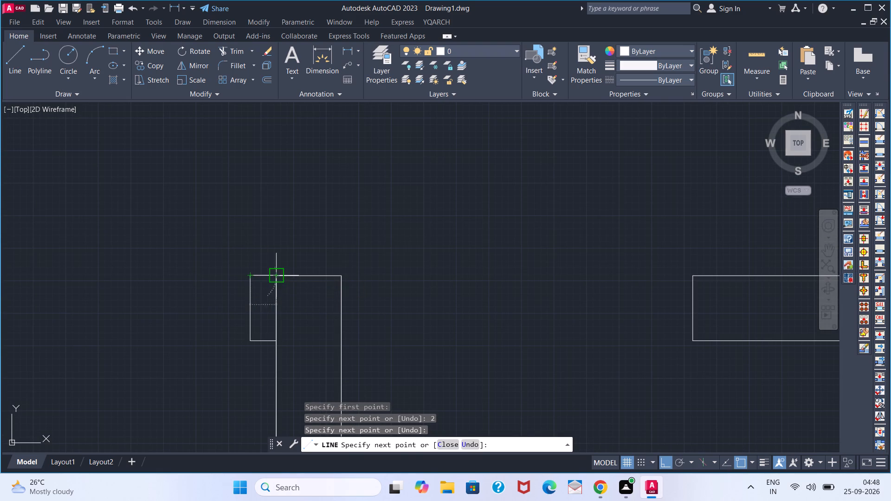
{"action": "key", "text": "space"}
Trim the lower central partition's left face line inside the new nib.
{"action": "type", "text": "TR"}
{"action": "key", "text": "space"}
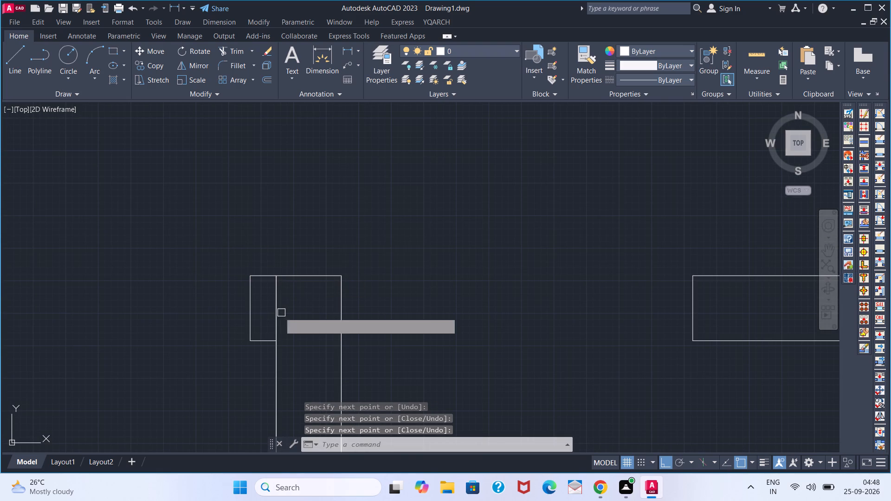
{"action": "left_click", "coordinate": [272, 313]}
{"action": "double_click", "coordinate": [276, 314]}
{"action": "key", "text": "Escape"}
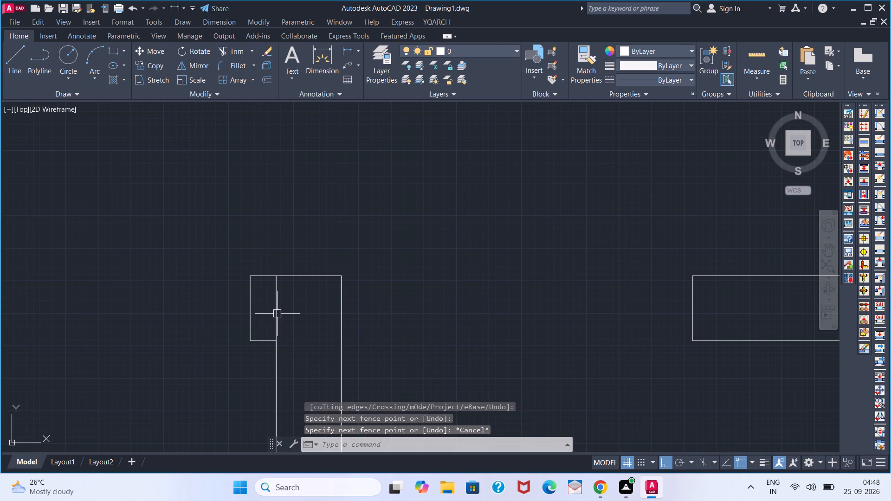
{"action": "left_click", "coordinate": [277, 314]}
{"action": "key", "text": "Escape"}
{"action": "type", "text": "TR"}
{"action": "key", "text": "space"}
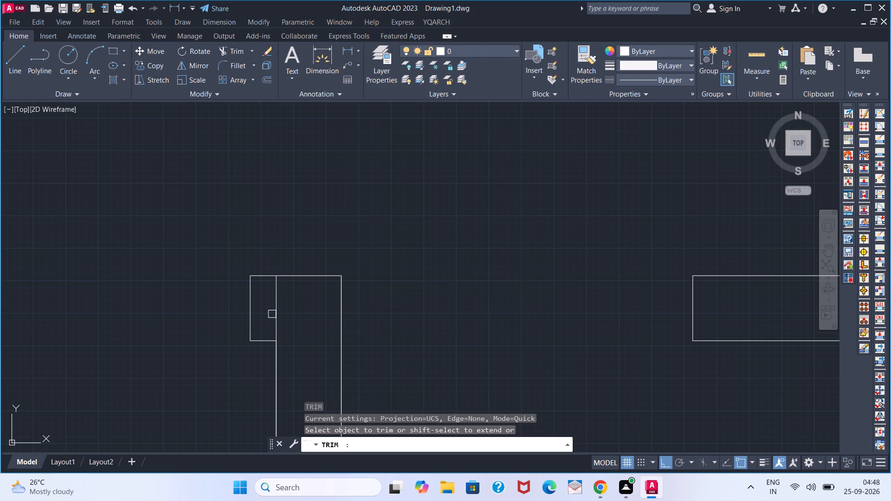
{"action": "left_click", "coordinate": [273, 315]}
{"action": "key", "text": "space"}
Offset the door-side end line of the lower right partition 5 inches inward, towards the outer wall.
{"action": "scroll", "coordinate": [270, 320], "scroll_direction": "down", "scroll_amount": 3}
{"action": "scroll", "coordinate": [328, 328], "scroll_direction": "down", "scroll_amount": 1}
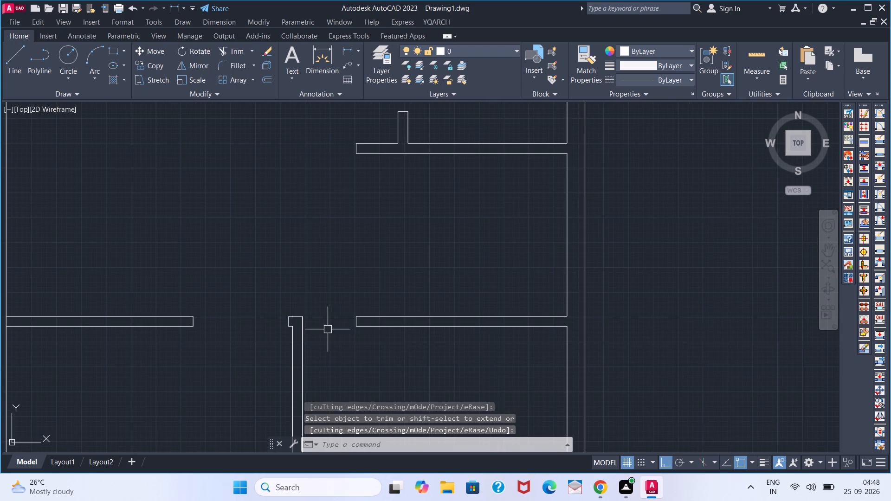
{"action": "scroll", "coordinate": [329, 333], "scroll_direction": "down", "scroll_amount": 1}
{"action": "scroll", "coordinate": [347, 321], "scroll_direction": "up", "scroll_amount": 2}
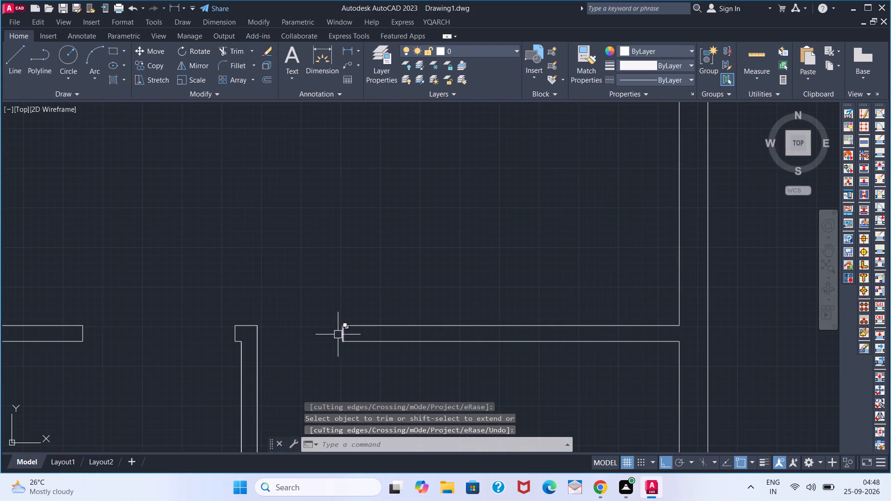
{"action": "key", "text": "o"}
{"action": "key", "text": "Return"}
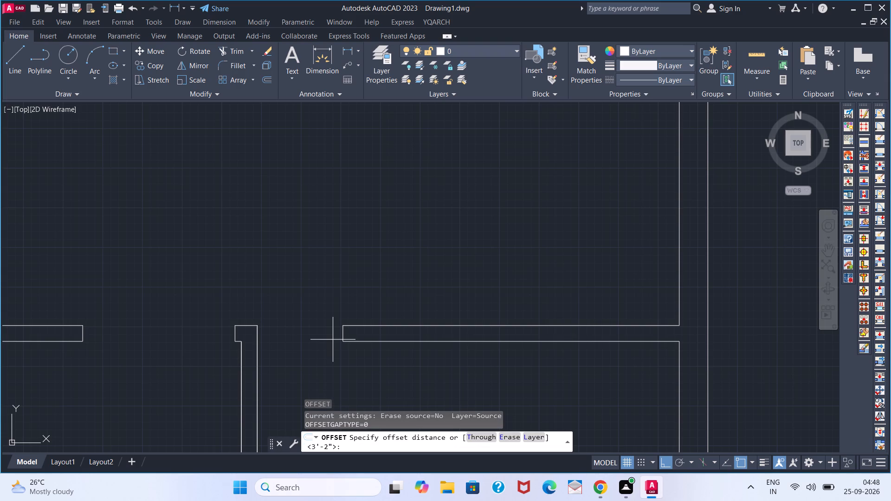
{"action": "key", "text": "5"}
{"action": "key", "text": "Return"}
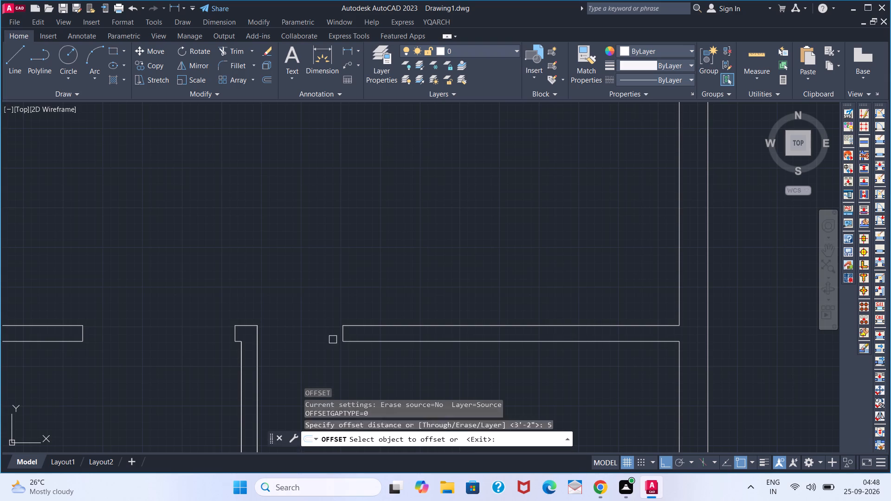
{"action": "left_click", "coordinate": [341, 336]}
{"action": "left_click", "coordinate": [381, 330]}
{"action": "key", "text": "space"}
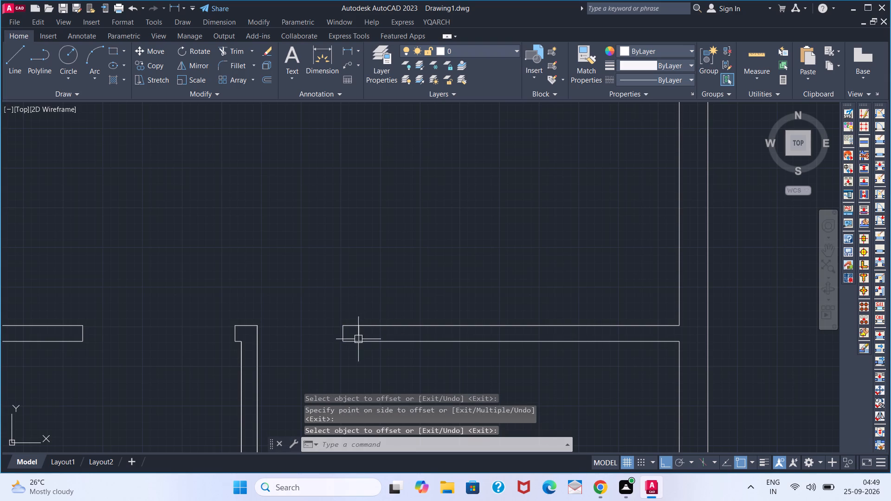
Trim away the lower right partition's end line and both face lines beyond the offset line, shortening the partition by 5 inches.
{"action": "type", "text": "TR"}
{"action": "key", "text": "space"}
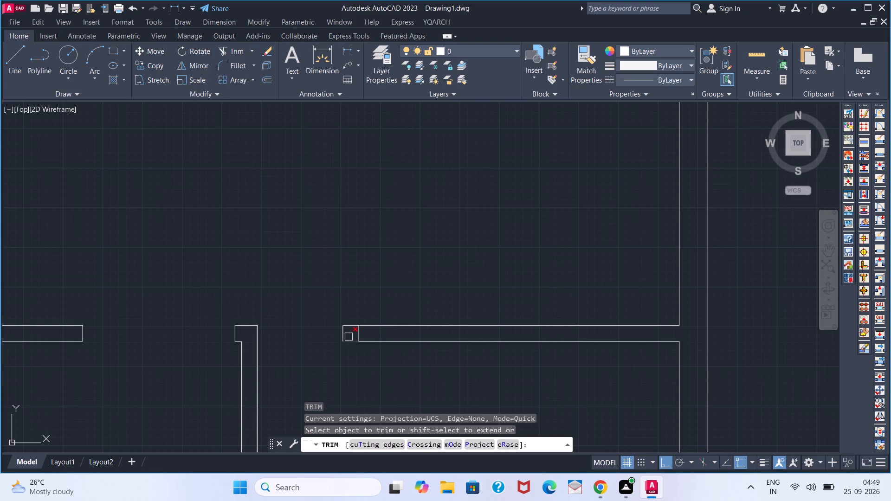
{"action": "left_click", "coordinate": [347, 337]}
{"action": "left_click", "coordinate": [349, 329]}
{"action": "left_click", "coordinate": [349, 340]}
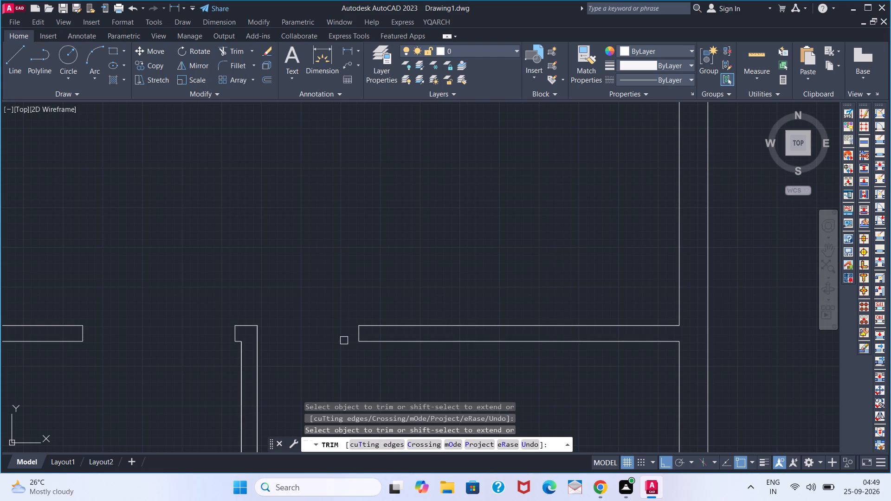
{"action": "scroll", "coordinate": [318, 345], "scroll_direction": "down", "scroll_amount": 3}
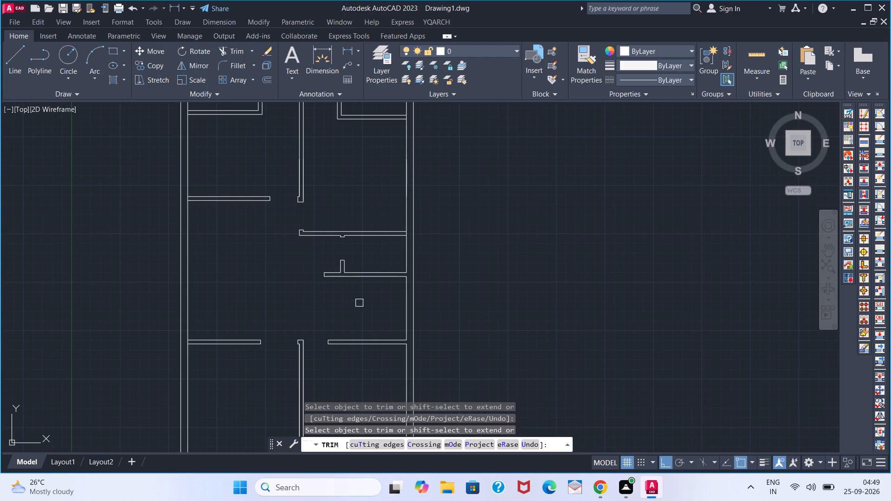
{"action": "middle_click_drag", "start_coordinate": [314, 330], "coordinate": [283, 293]}
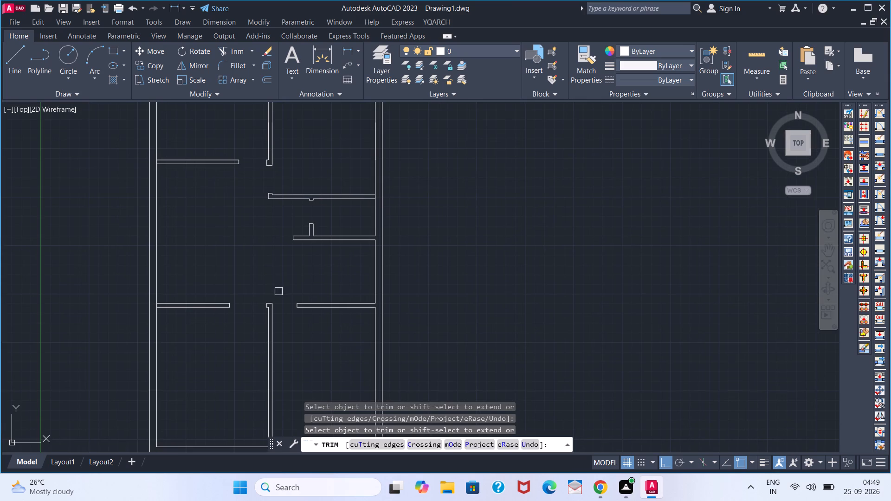
{"action": "key", "text": "space"}
Draw a 2-inch by 5-inch nib outline on the right face of the lower central partition, flush with its upper end.
{"action": "scroll", "coordinate": [276, 308], "scroll_direction": "up", "scroll_amount": 2}
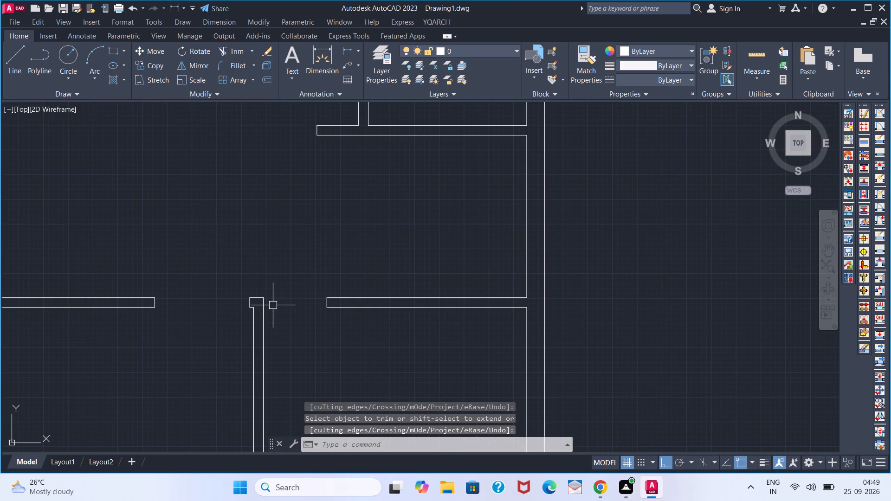
{"action": "key", "text": "l"}
{"action": "key", "text": "Return"}
{"action": "left_click", "coordinate": [266, 300]}
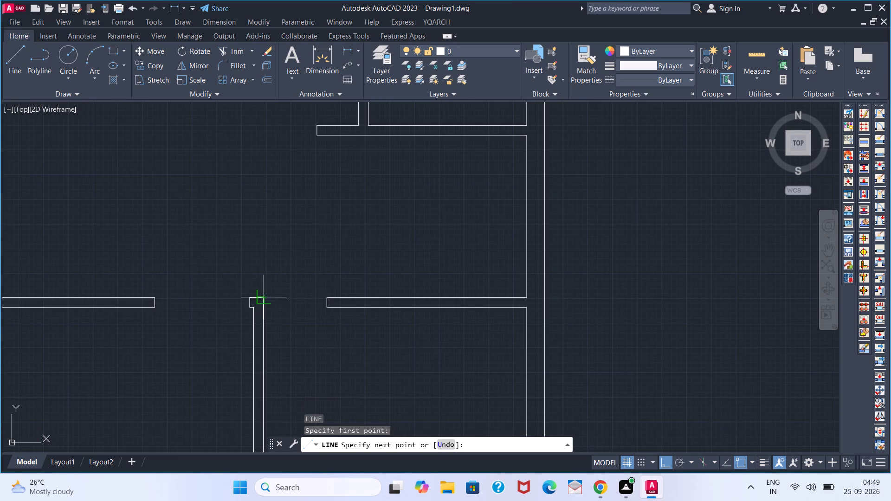
{"action": "key", "text": "2"}
{"action": "key", "text": "Return"}
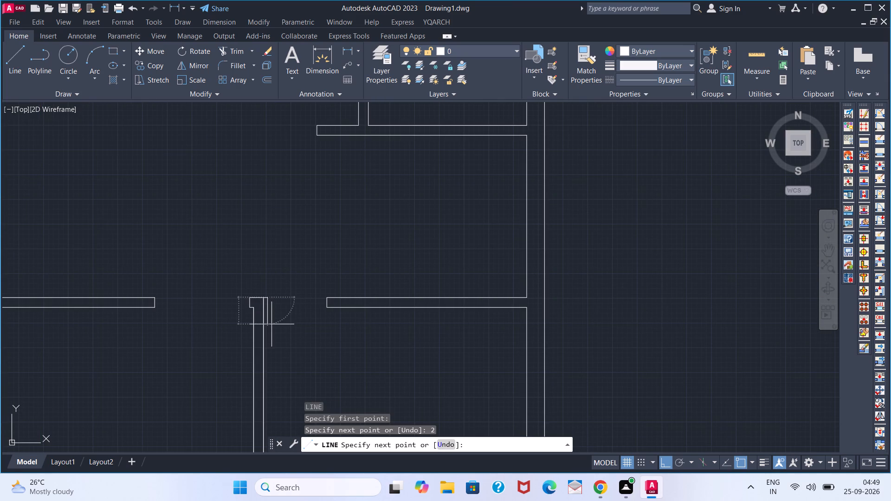
{"action": "key", "text": "5"}
{"action": "key", "text": "Return"}
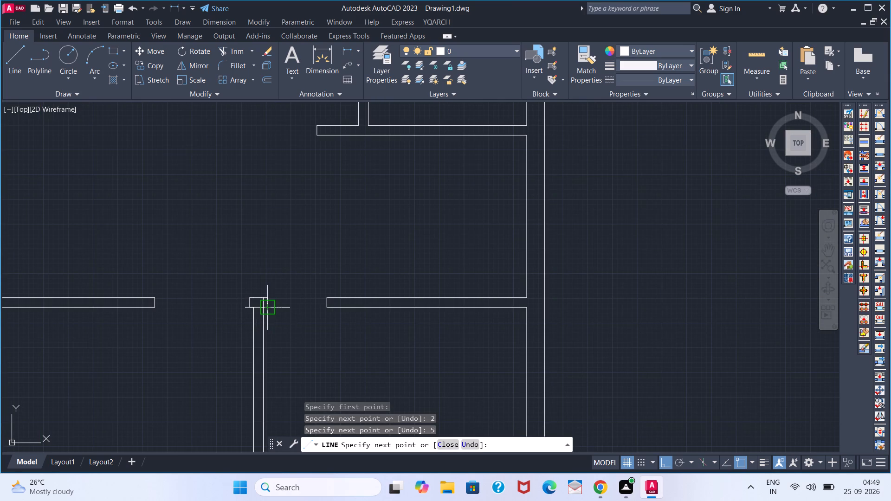
{"action": "left_click", "coordinate": [270, 311]}
{"action": "scroll", "coordinate": [270, 311], "scroll_direction": "up", "scroll_amount": 3}
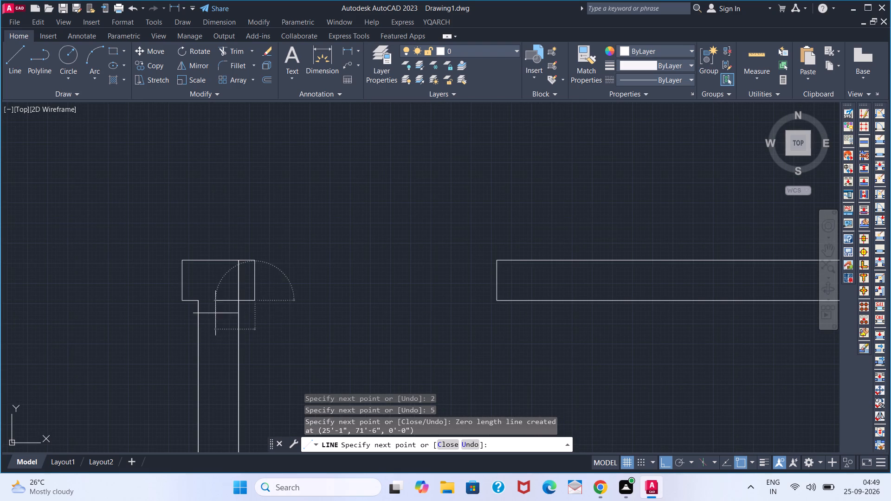
{"action": "left_click", "coordinate": [233, 304]}
{"action": "key", "text": "Escape"}
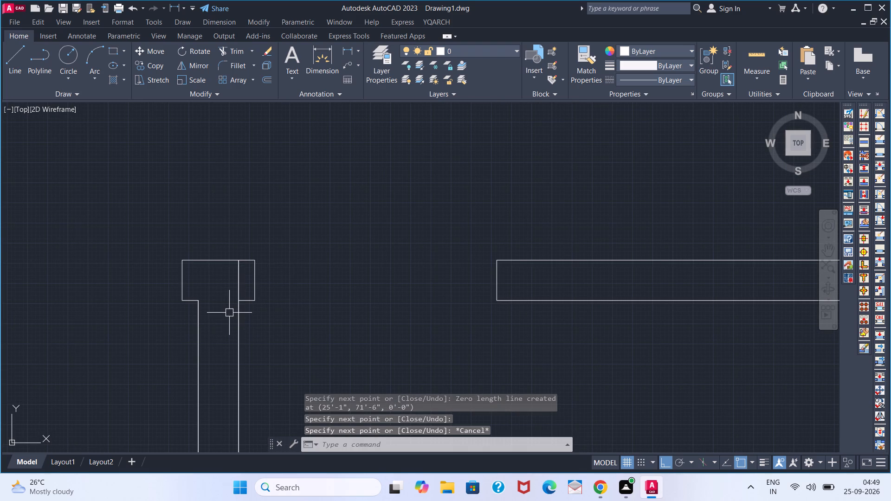
Trim the lower central partition's right face line inside the new nib.
{"action": "key", "text": "y"}
{"action": "key", "text": "Escape"}
{"action": "key", "text": "Escape"}
{"action": "type", "text": "TR"}
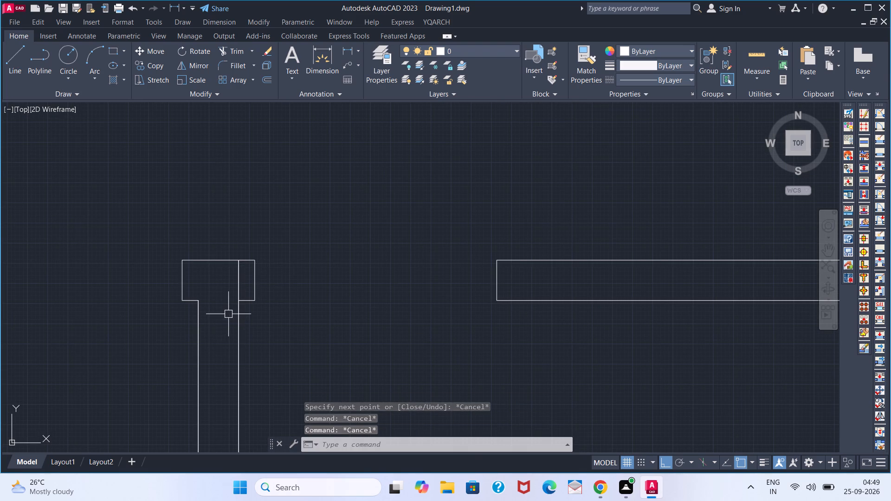
{"action": "key", "text": "space"}
{"action": "left_click", "coordinate": [239, 289]}
{"action": "key", "text": "space"}
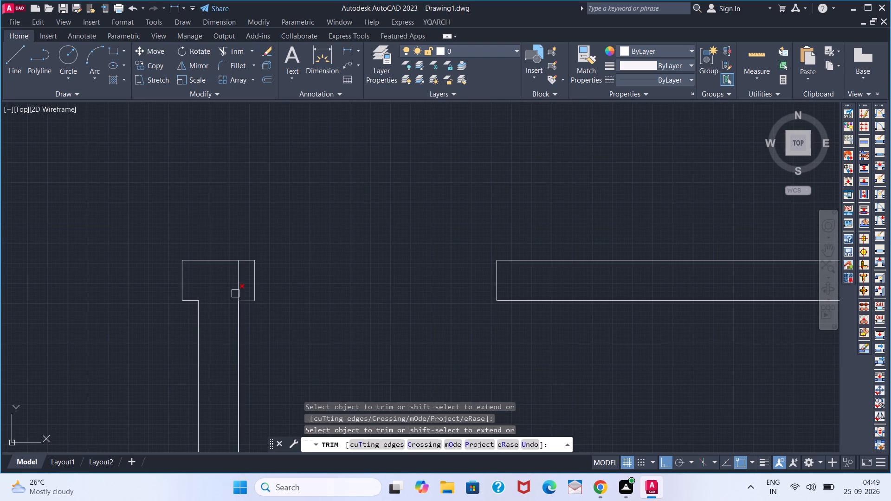
{"action": "left_click", "coordinate": [235, 293]}
{"action": "key", "text": "space"}
Draw a line along the left outer wall's inner face, between the upper left partition and the L-shaped partition below it.
{"action": "scroll", "coordinate": [230, 318], "scroll_direction": "down", "scroll_amount": 3}
{"action": "scroll", "coordinate": [270, 336], "scroll_direction": "down", "scroll_amount": 2}
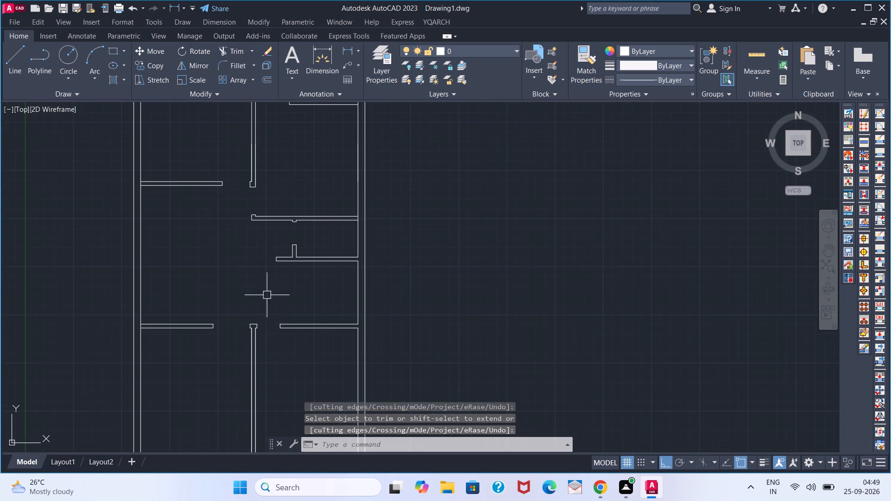
{"action": "middle_click_drag", "start_coordinate": [209, 263], "coordinate": [225, 315]}
{"action": "scroll", "coordinate": [249, 268], "scroll_direction": "down", "scroll_amount": 2}
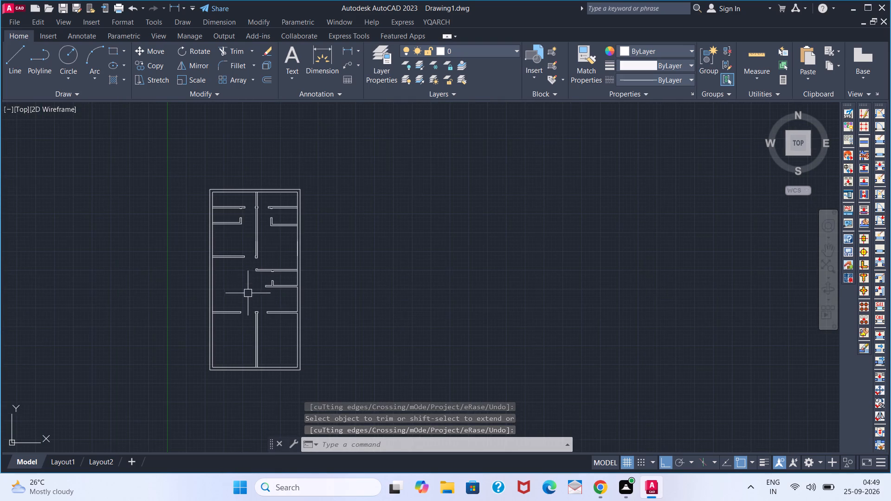
{"action": "scroll", "coordinate": [224, 283], "scroll_direction": "up", "scroll_amount": 2}
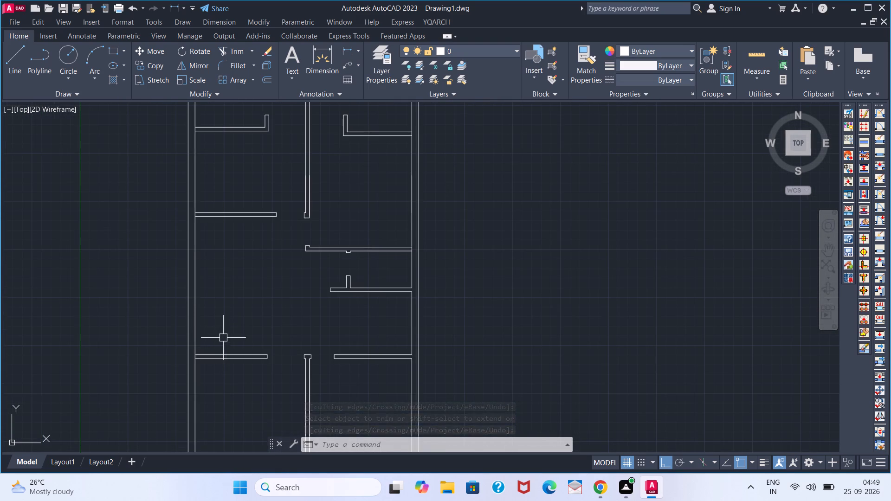
{"action": "middle_click_drag", "start_coordinate": [214, 268], "coordinate": [238, 367]}
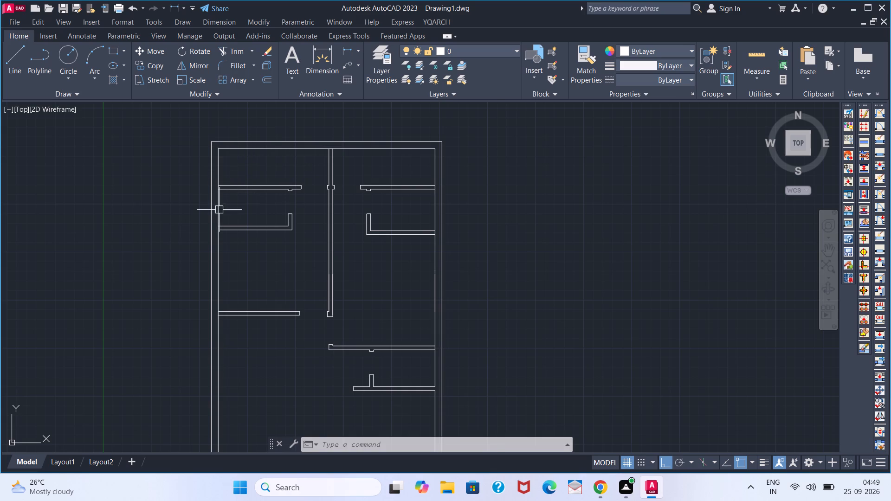
{"action": "scroll", "coordinate": [219, 210], "scroll_direction": "up", "scroll_amount": 2}
{"action": "key", "text": "l"}
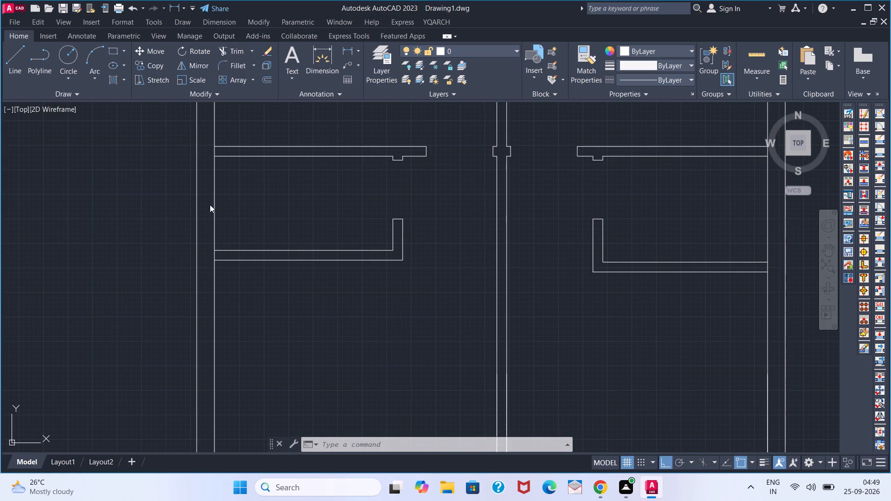
{"action": "key", "text": "space"}
{"action": "left_click", "coordinate": [213, 161]}
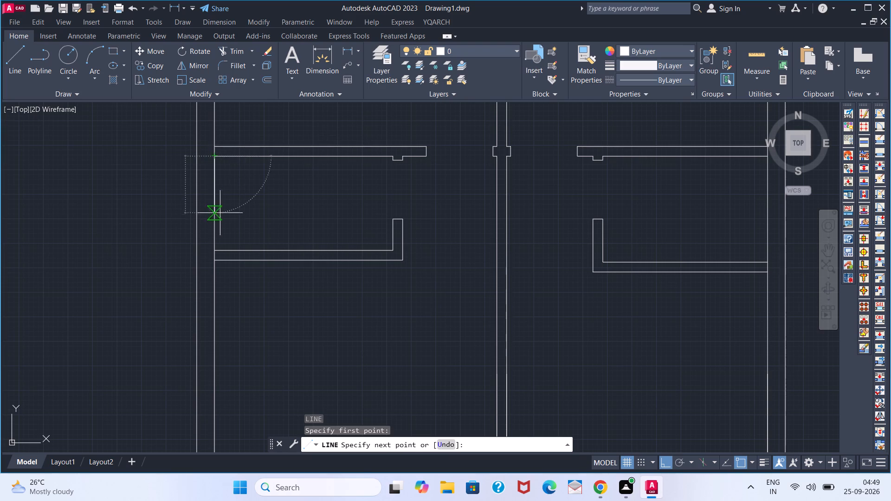
{"action": "left_click", "coordinate": [219, 245]}
{"action": "key", "text": "c"}
{"action": "key", "text": "Escape"}
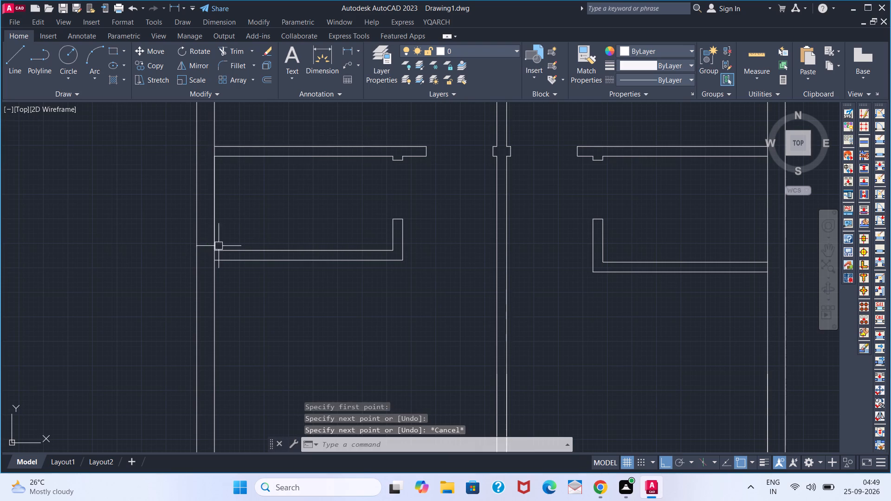
Draw a line across the left outer wall's thickness from the midpoint of the new inner-face line.
{"action": "key", "text": "l"}
{"action": "key", "text": "Return"}
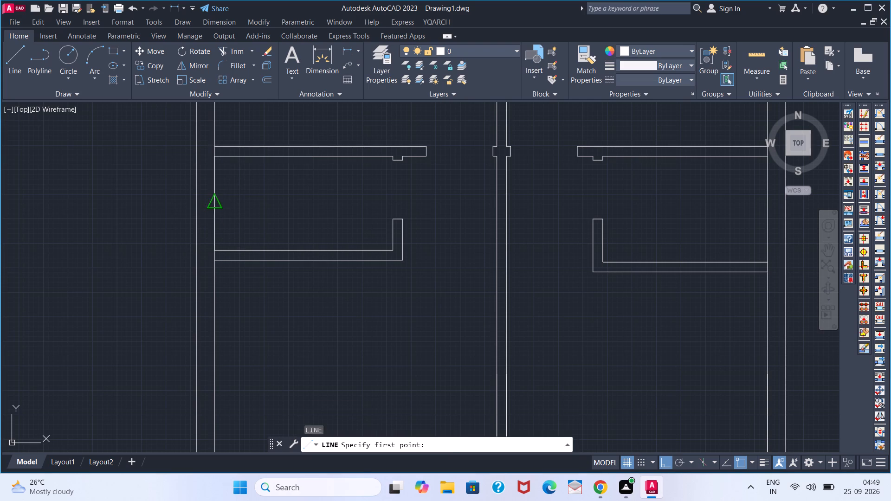
{"action": "left_click", "coordinate": [217, 210]}
{"action": "left_click", "coordinate": [195, 209]}
{"action": "key", "text": "space"}
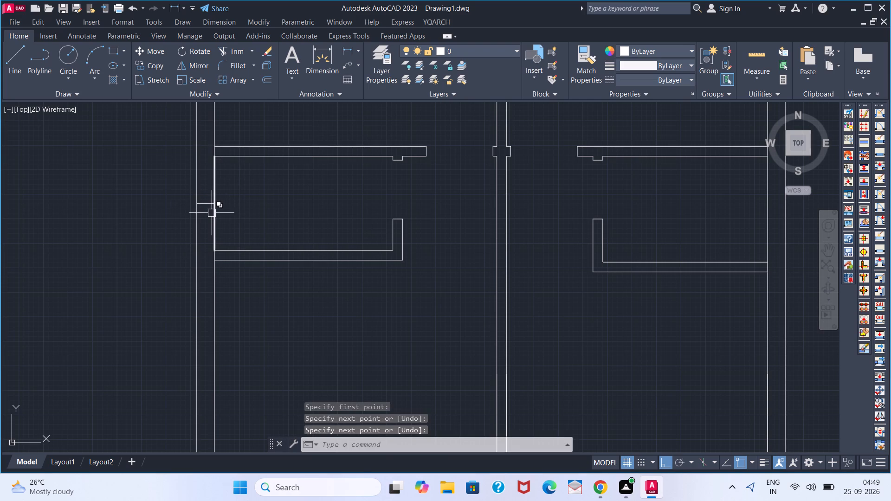
Offset the line across the left outer wall's thickness by 1' to both sides, above and below it.
{"action": "key", "text": "o"}
{"action": "key", "text": "Return"}
{"action": "type", "text": "1'"}
{"action": "key", "text": "Return"}
{"action": "left_click", "coordinate": [206, 205]}
{"action": "left_click", "coordinate": [205, 176]}
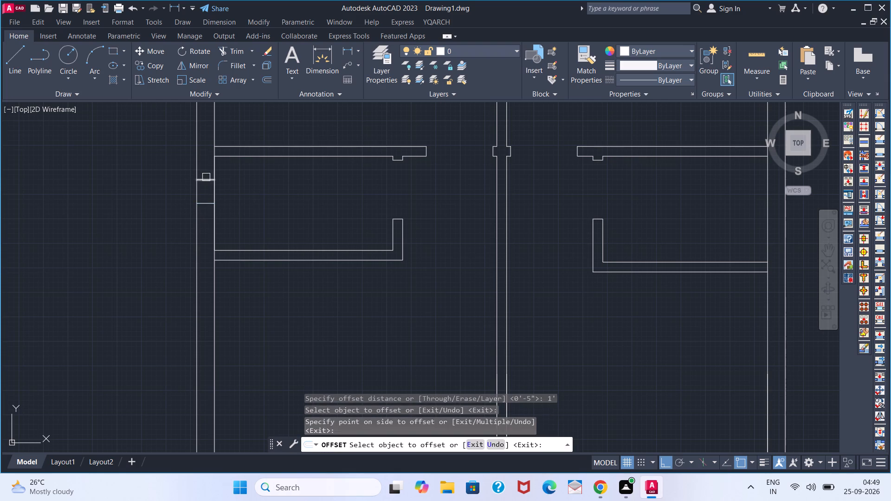
{"action": "left_click", "coordinate": [207, 205]}
{"action": "left_click", "coordinate": [221, 323]}
{"action": "key", "text": "space"}
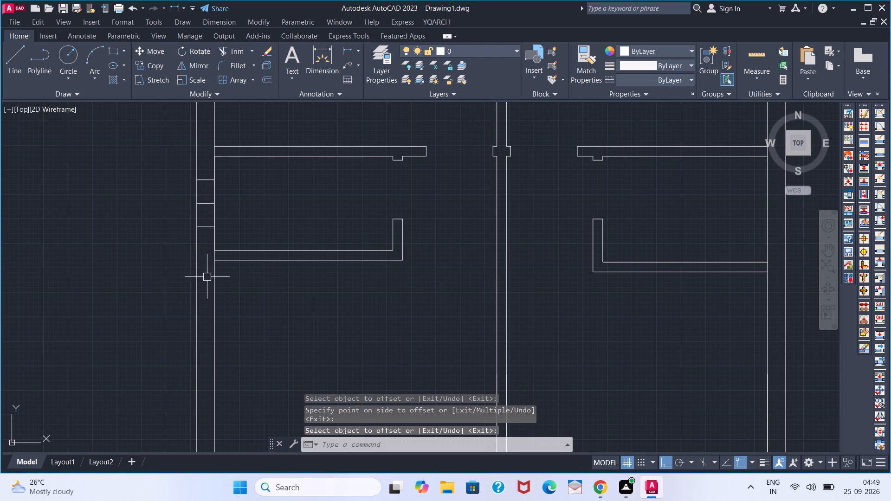
Delete the original middle line between the two offset jamb lines in the left outer wall.
{"action": "left_click", "coordinate": [206, 208]}
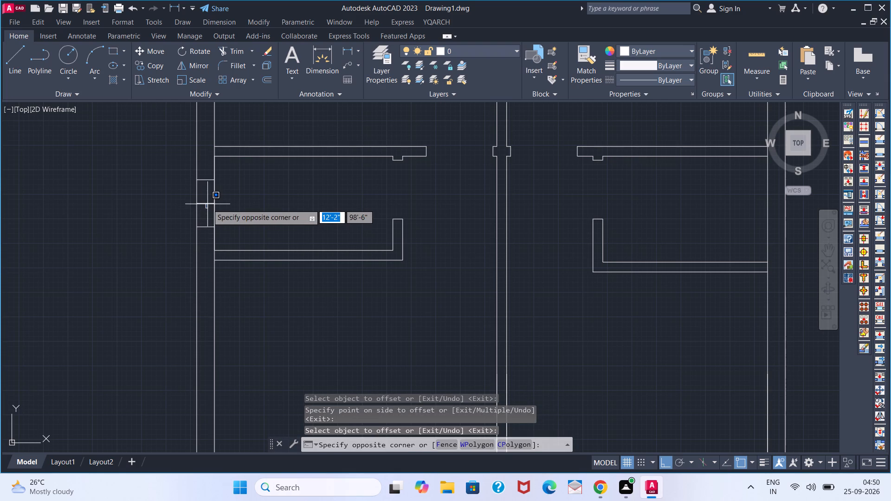
{"action": "left_click", "coordinate": [205, 201]}
{"action": "key", "text": "Delete"}
Draw a vertical line joining the midpoints of the two jamb lines in the left outer wall's opening.
{"action": "key", "text": "l"}
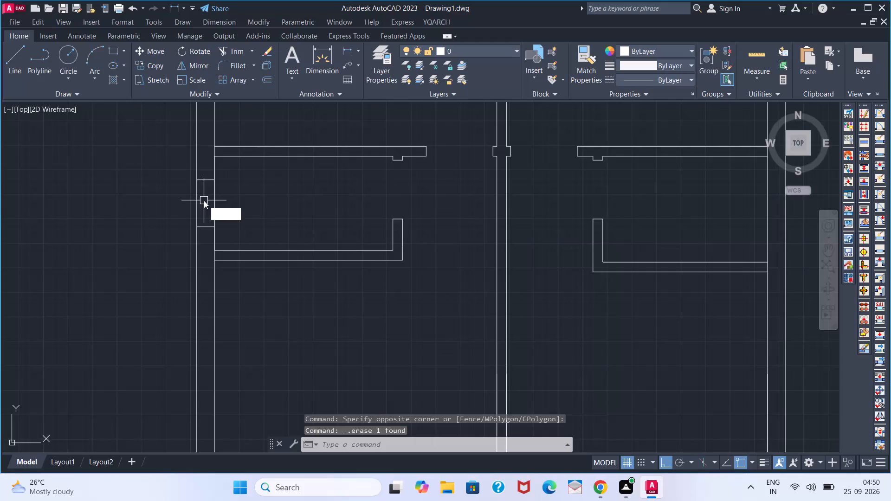
{"action": "key", "text": "Return"}
{"action": "left_click", "coordinate": [209, 184]}
{"action": "left_click", "coordinate": [204, 230]}
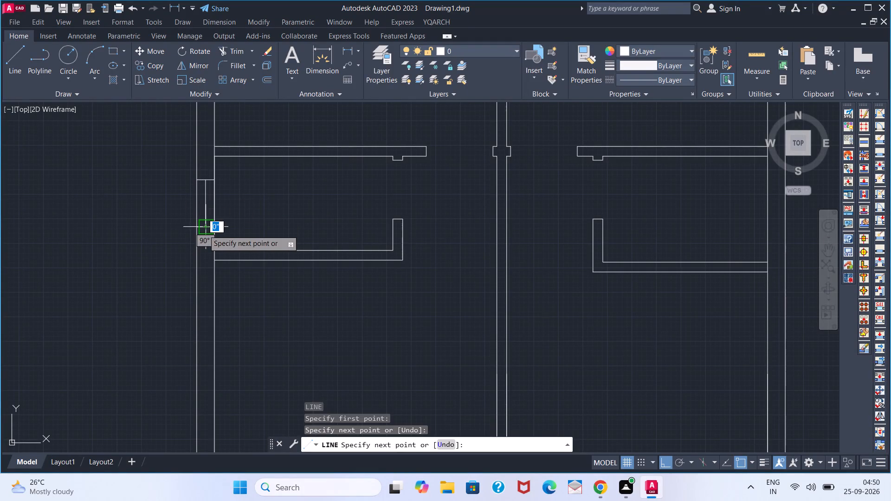
{"action": "key", "text": "space"}
Offset the opening's vertical centre line by 1 inch to both sides within the left outer wall.
{"action": "key", "text": "o"}
{"action": "key", "text": "Return"}
{"action": "key", "text": "1"}
{"action": "key", "text": "Return"}
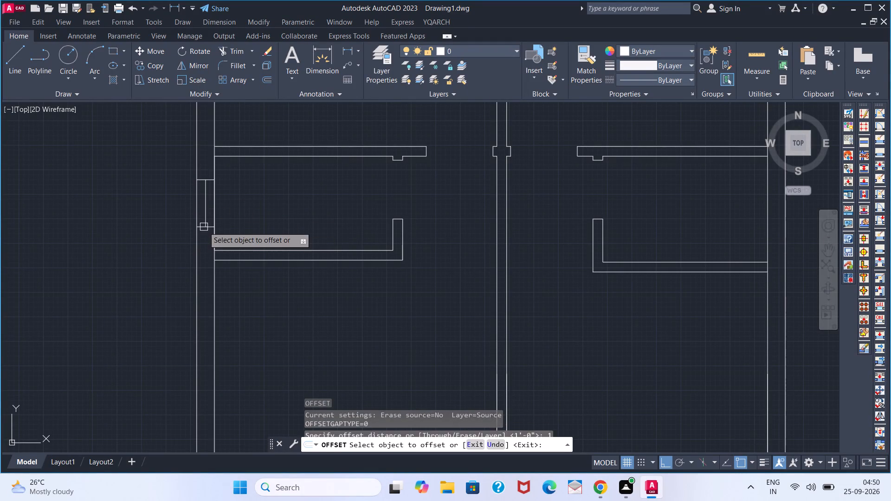
{"action": "scroll", "coordinate": [206, 224], "scroll_direction": "up", "scroll_amount": 3}
{"action": "left_click", "coordinate": [205, 212]}
{"action": "left_click", "coordinate": [236, 211]}
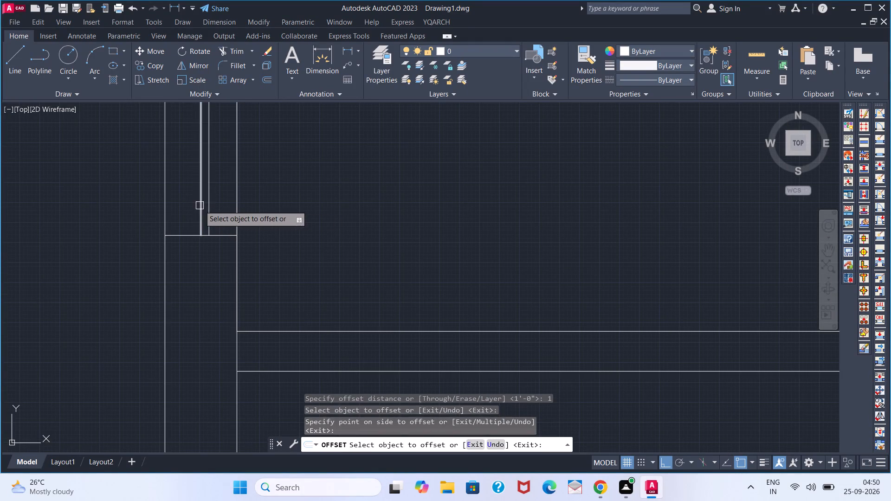
{"action": "left_click", "coordinate": [200, 206]}
{"action": "left_click", "coordinate": [190, 206]}
{"action": "key", "text": "space"}
Select the left outer wall's ventilator lines and create a new layer named VENT with the colour red.
{"action": "scroll", "coordinate": [207, 206], "scroll_direction": "down", "scroll_amount": 2}
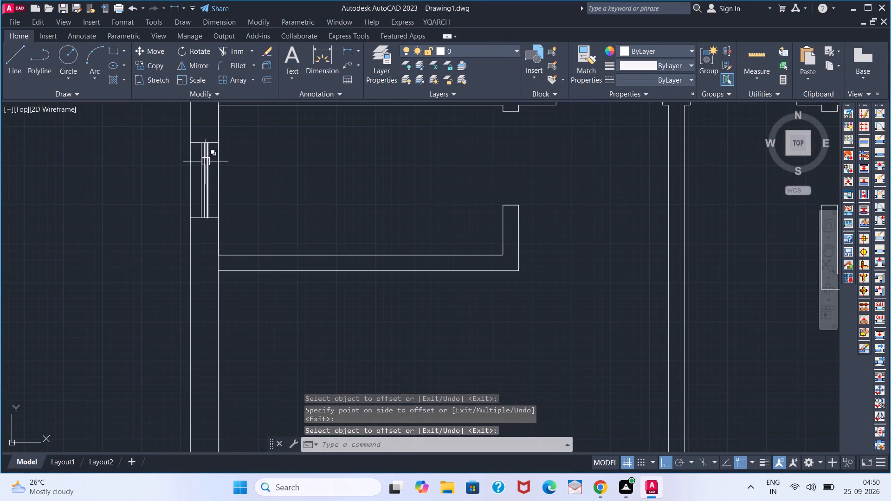
{"action": "left_click", "coordinate": [212, 134]}
{"action": "left_click", "coordinate": [197, 230]}
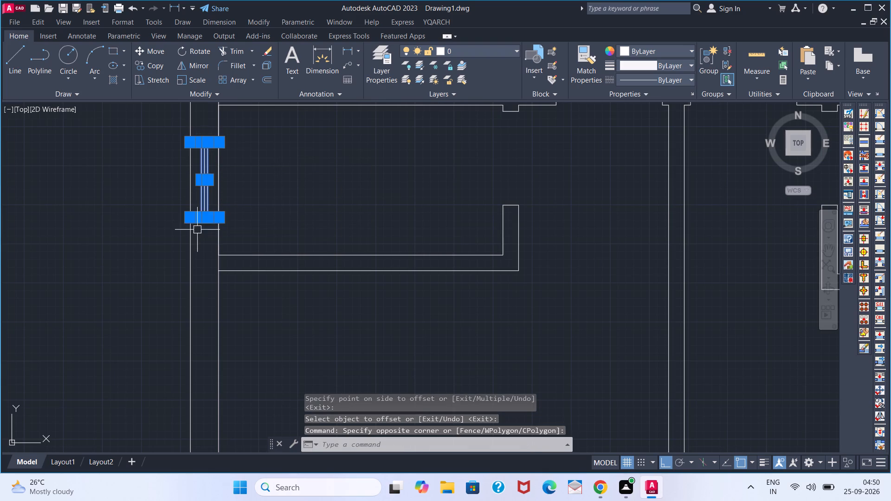
{"action": "left_click", "coordinate": [386, 57]}
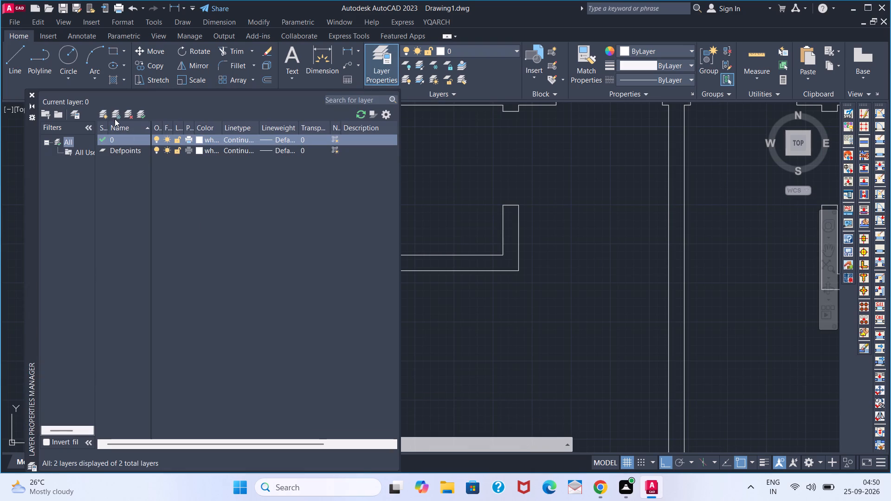
{"action": "left_click", "coordinate": [104, 116]}
{"action": "key", "text": "BackSpace"}
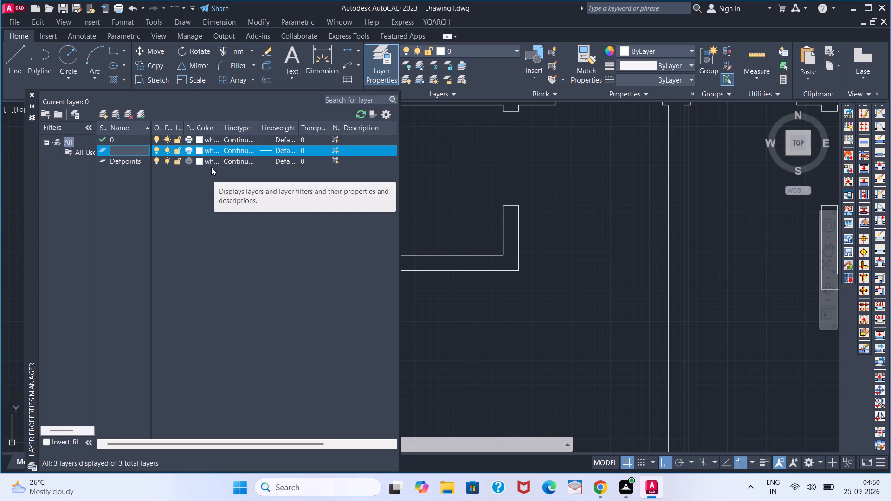
{"action": "type", "text": "VENT"}
{"action": "key", "text": "Return"}
{"action": "left_click", "coordinate": [198, 148]}
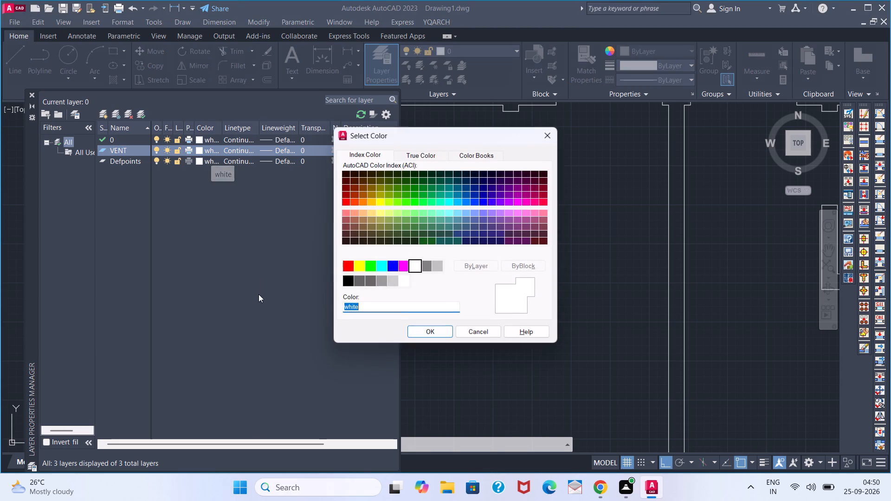
{"action": "left_click", "coordinate": [349, 263]}
{"action": "key", "text": "Return"}
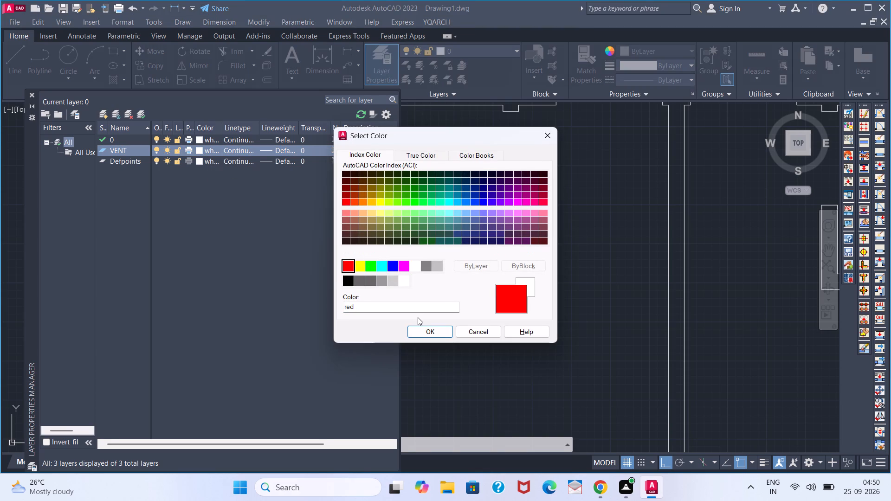
Create a new layer named WINDOW with the colour magenta.
{"action": "left_click", "coordinate": [106, 115]}
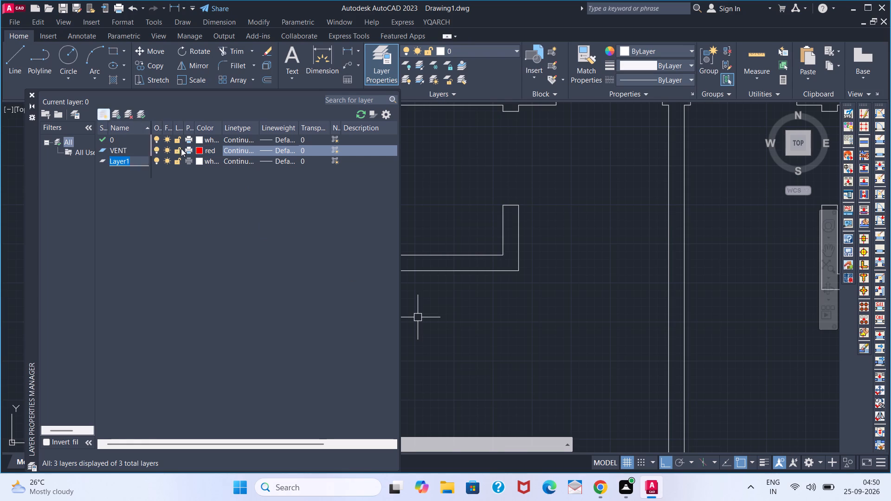
{"action": "key", "text": "BackSpace"}
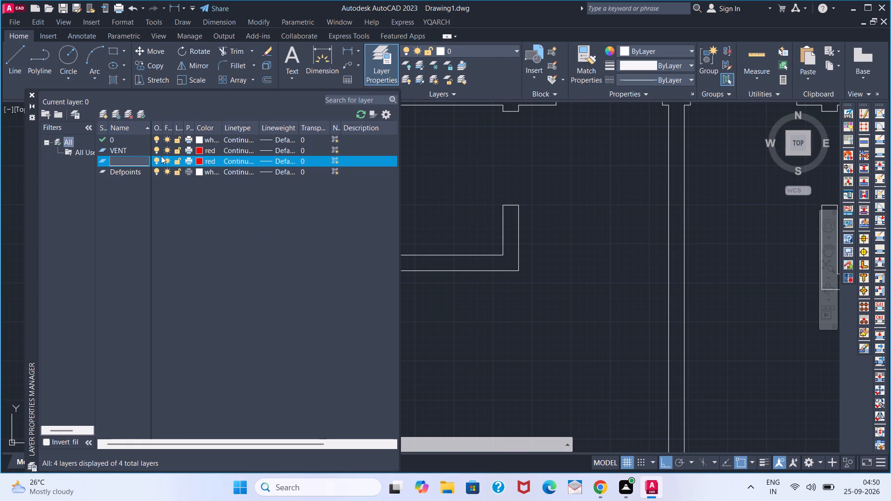
{"action": "type", "text": "WINDOW"}
{"action": "key", "text": "Return"}
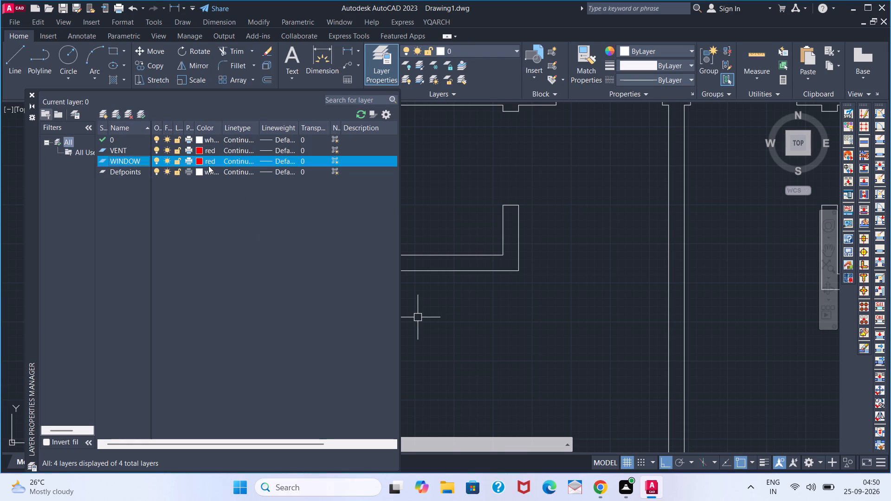
{"action": "left_click", "coordinate": [197, 159]}
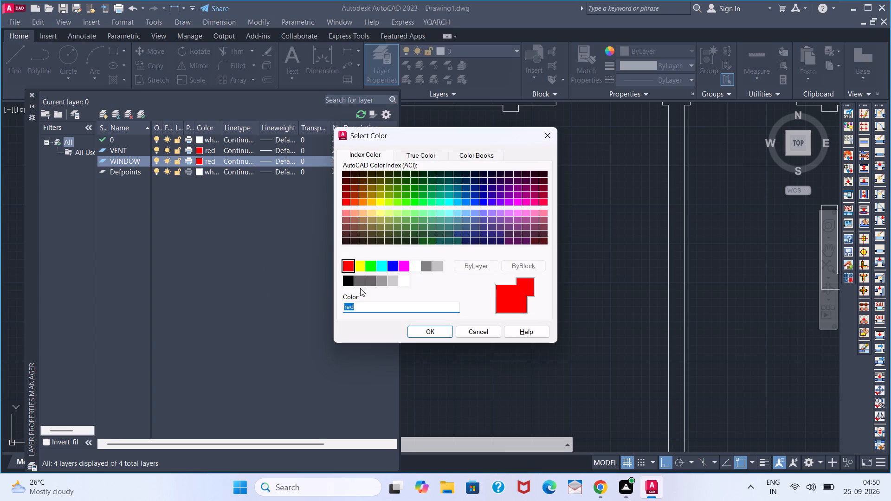
{"action": "left_click", "coordinate": [403, 266]}
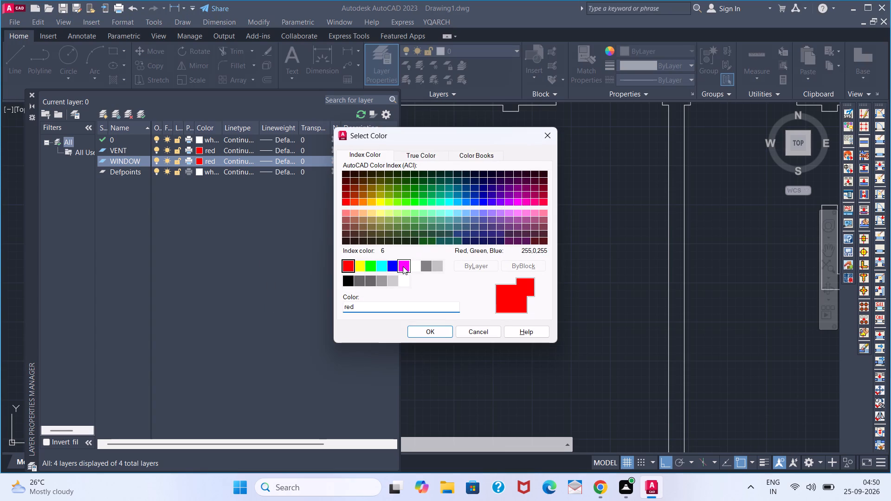
{"action": "left_click", "coordinate": [433, 329]}
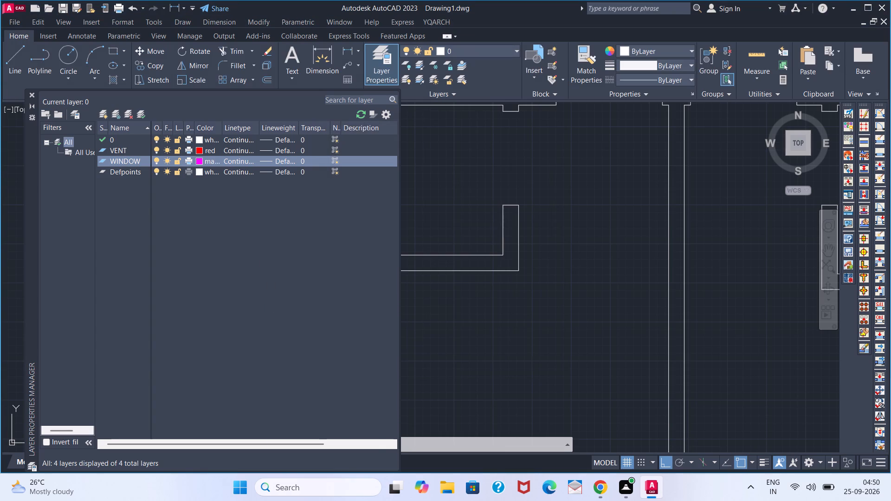
Create a new layer named DOORS with the colour cyan.
{"action": "left_click", "coordinate": [105, 116]}
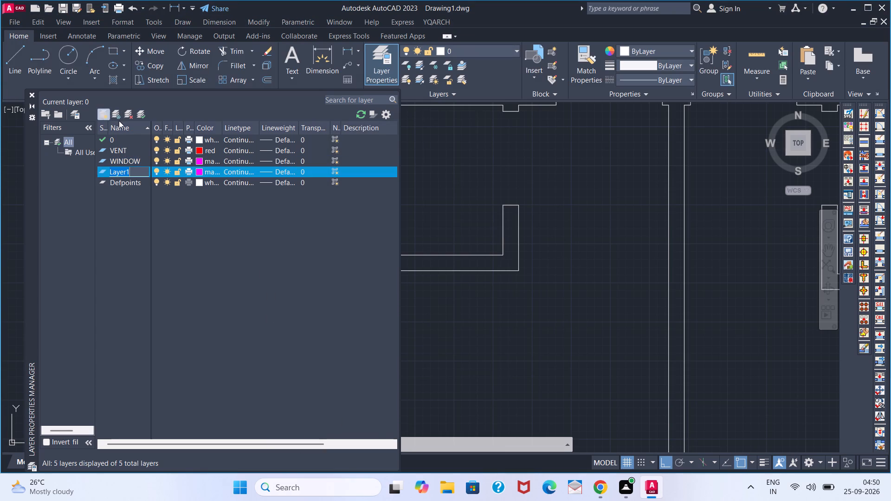
{"action": "key", "text": "BackSpace"}
{"action": "type", "text": "DOOR"}
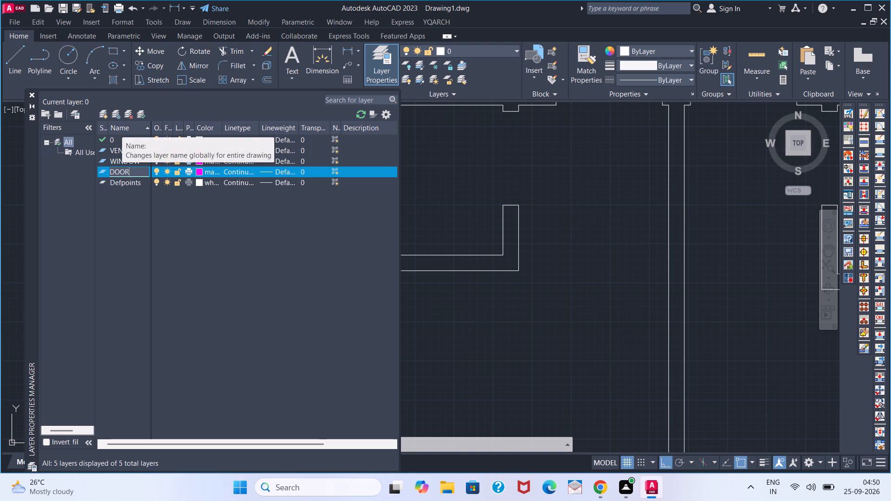
{"action": "key", "text": "s"}
{"action": "key", "text": "Return"}
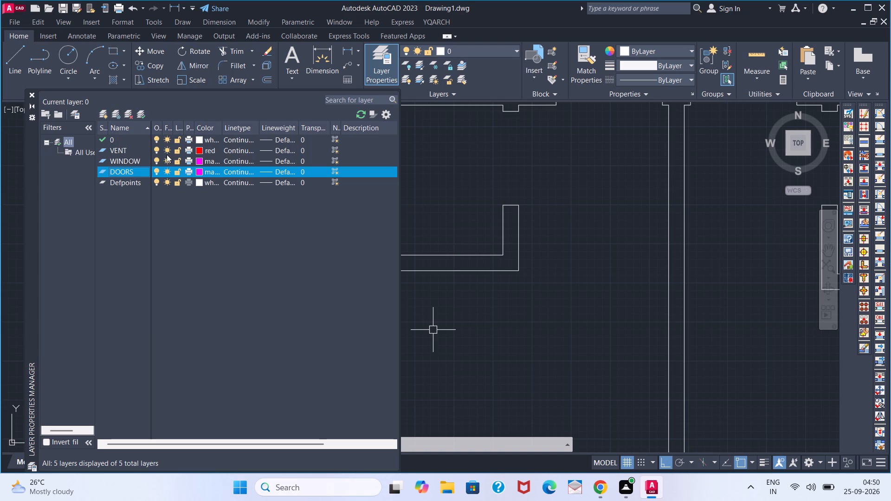
{"action": "left_click", "coordinate": [200, 172]}
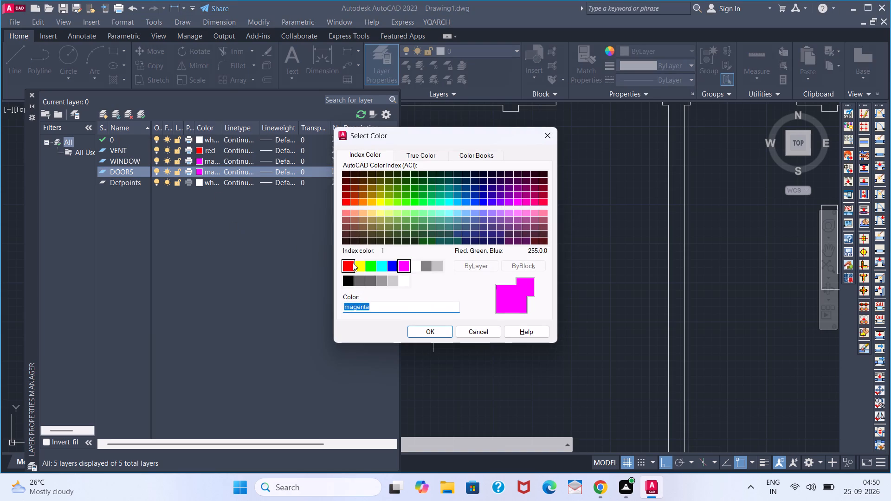
{"action": "left_click", "coordinate": [378, 268]}
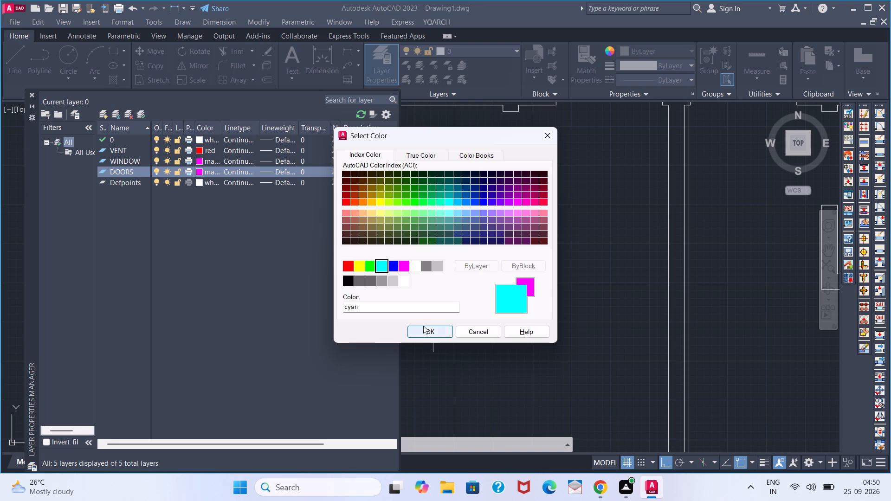
{"action": "left_click", "coordinate": [424, 327]}
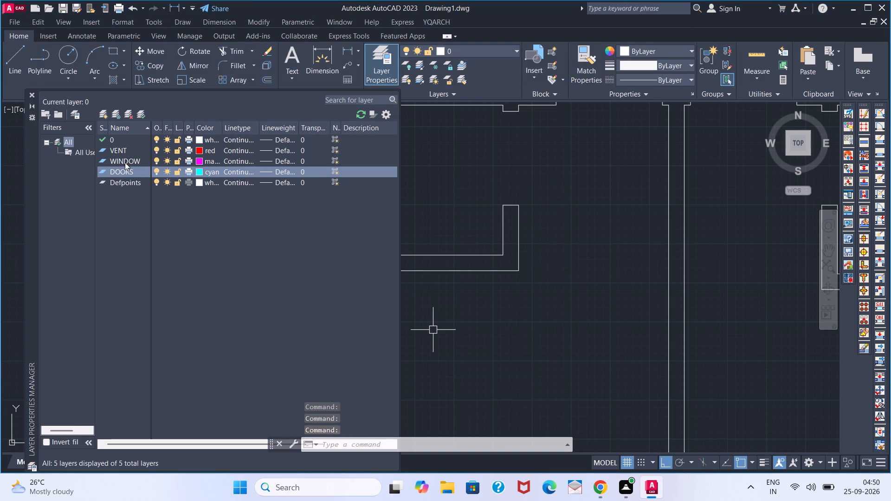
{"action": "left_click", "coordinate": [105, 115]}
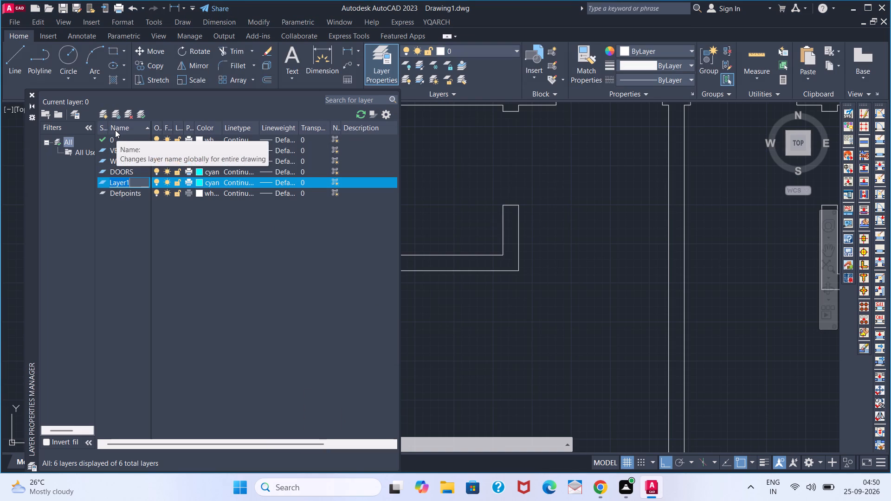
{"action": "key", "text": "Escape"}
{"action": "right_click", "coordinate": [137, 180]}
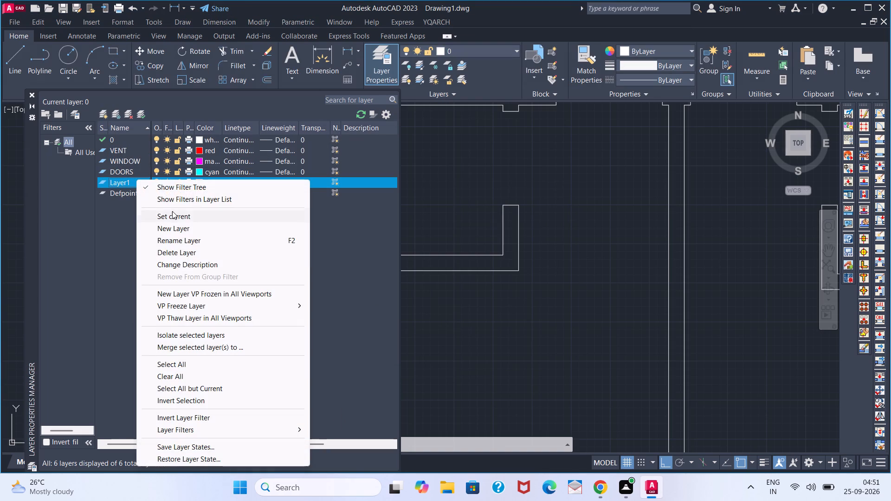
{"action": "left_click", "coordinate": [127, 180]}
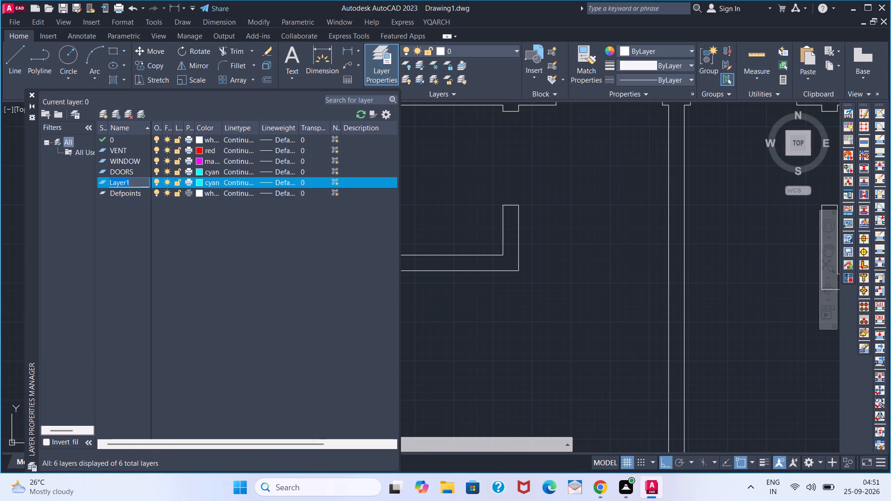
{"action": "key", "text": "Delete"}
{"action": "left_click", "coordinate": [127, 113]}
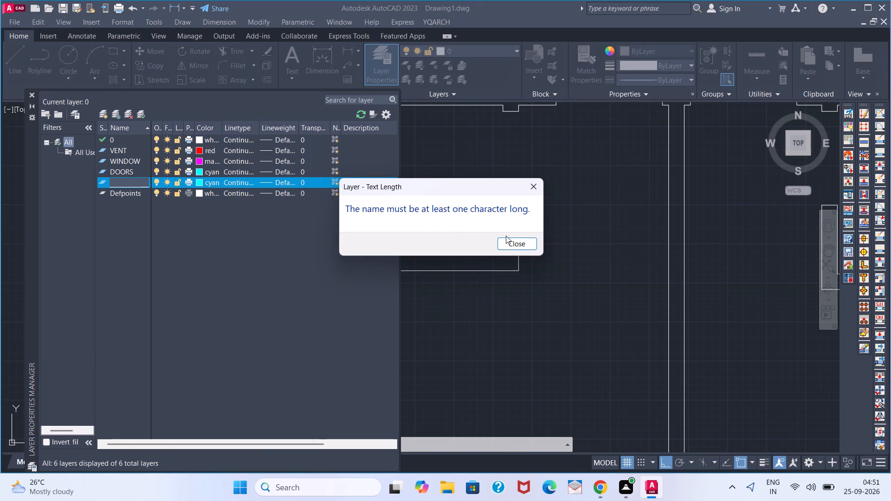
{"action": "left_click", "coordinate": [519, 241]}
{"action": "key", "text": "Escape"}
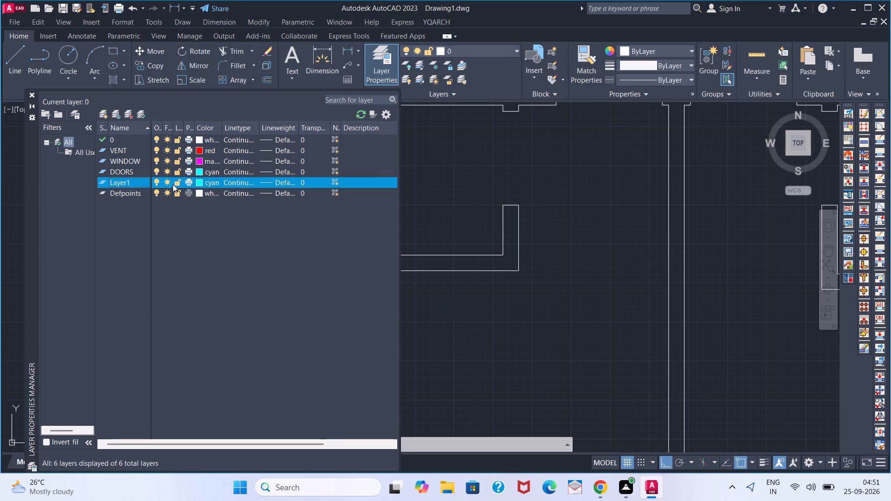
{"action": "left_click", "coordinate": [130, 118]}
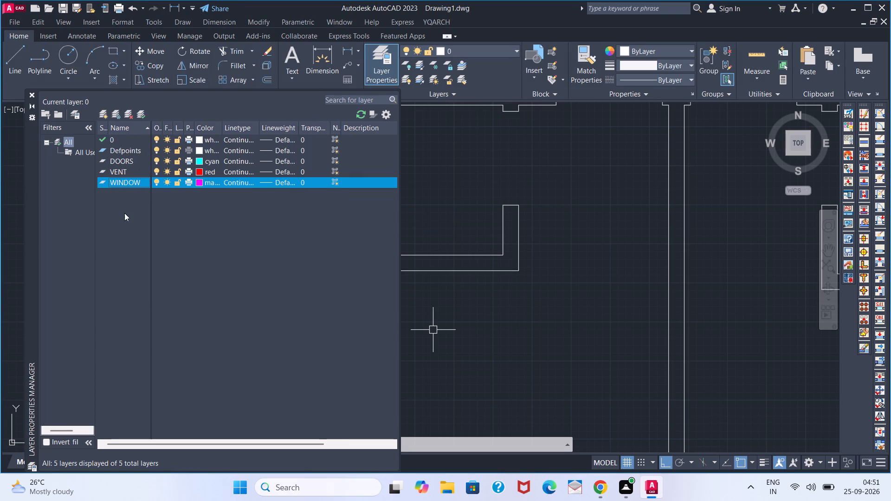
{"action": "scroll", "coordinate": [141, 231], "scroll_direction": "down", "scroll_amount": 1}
Create a new layer named FURNITURE with index colour 34 and close the layer manager.
{"action": "left_click", "coordinate": [105, 114]}
{"action": "key", "text": "BackSpace"}
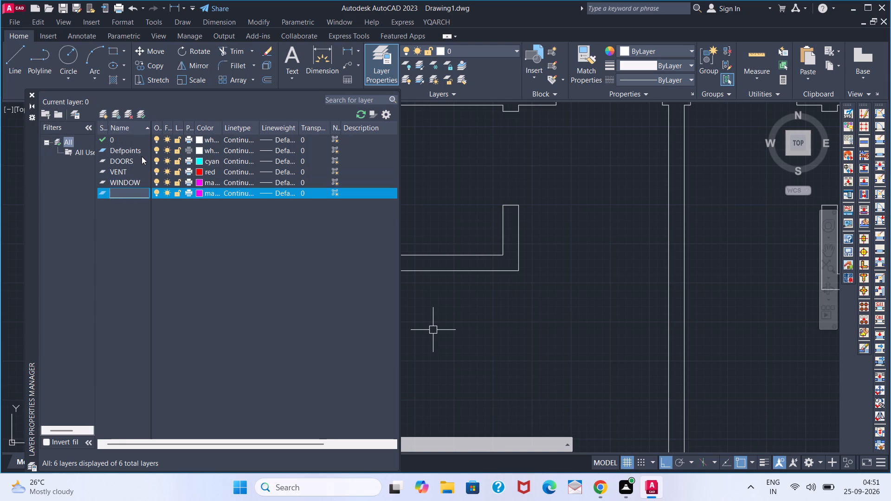
{"action": "type", "text": "FUR"}
{"action": "type", "text": "NITURE"}
{"action": "key", "text": "Return"}
{"action": "left_click", "coordinate": [200, 195]}
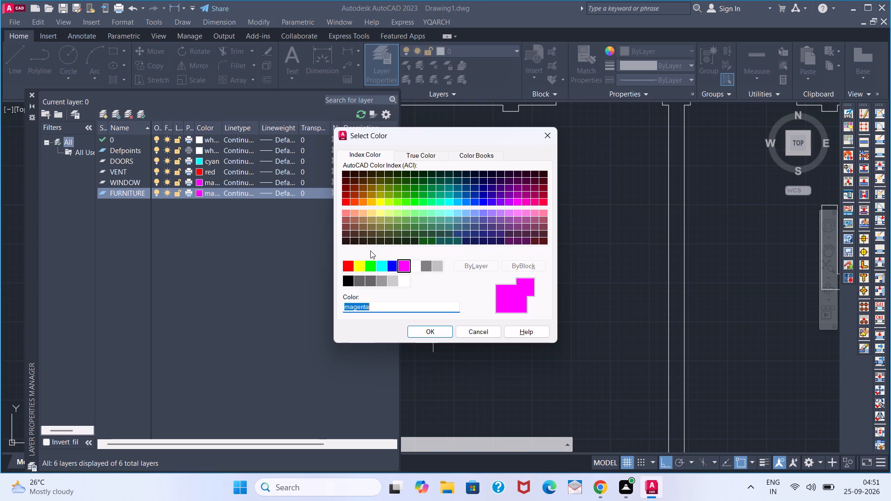
{"action": "left_click", "coordinate": [369, 193]}
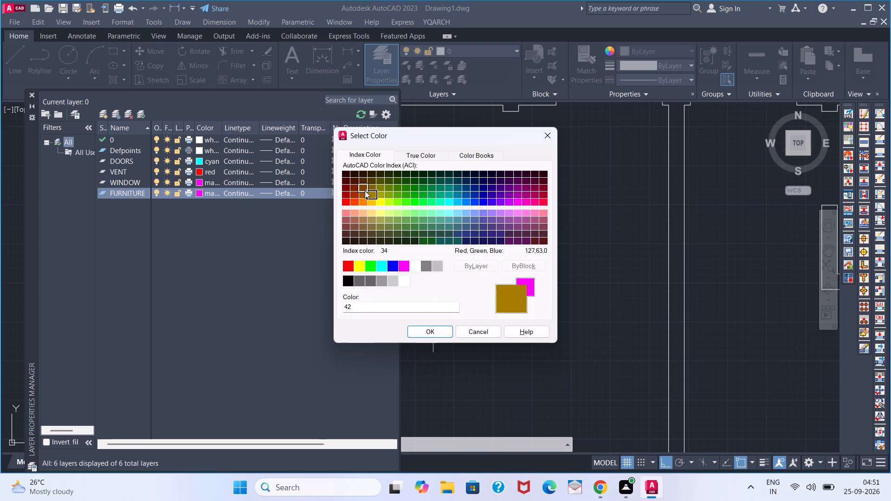
{"action": "left_click", "coordinate": [362, 192]}
{"action": "left_click", "coordinate": [440, 329]}
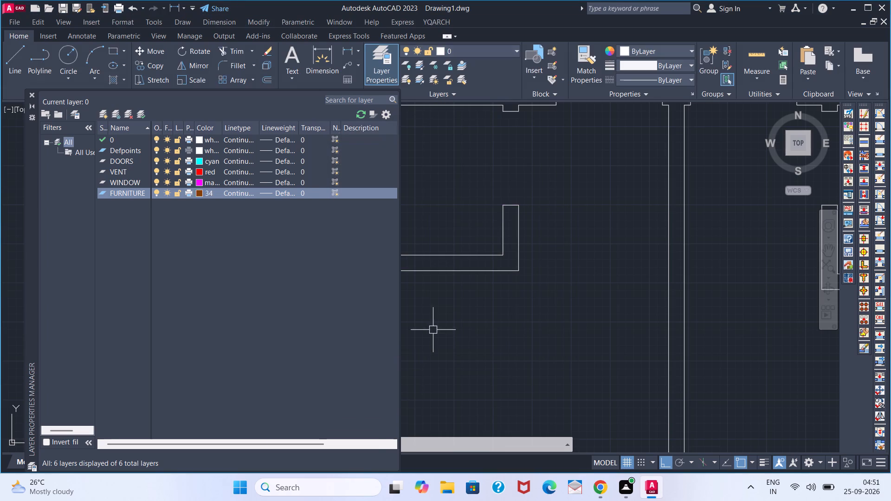
{"action": "left_click", "coordinate": [27, 96]}
{"action": "left_click", "coordinate": [32, 93]}
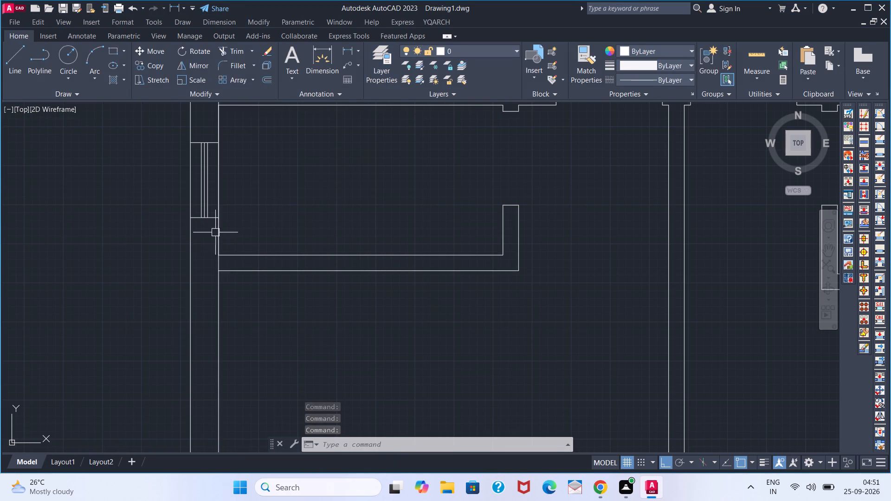
Group the three vertical lines and two end lines of the left outer wall's ventilator.
{"action": "scroll", "coordinate": [254, 240], "scroll_direction": "down", "scroll_amount": 2}
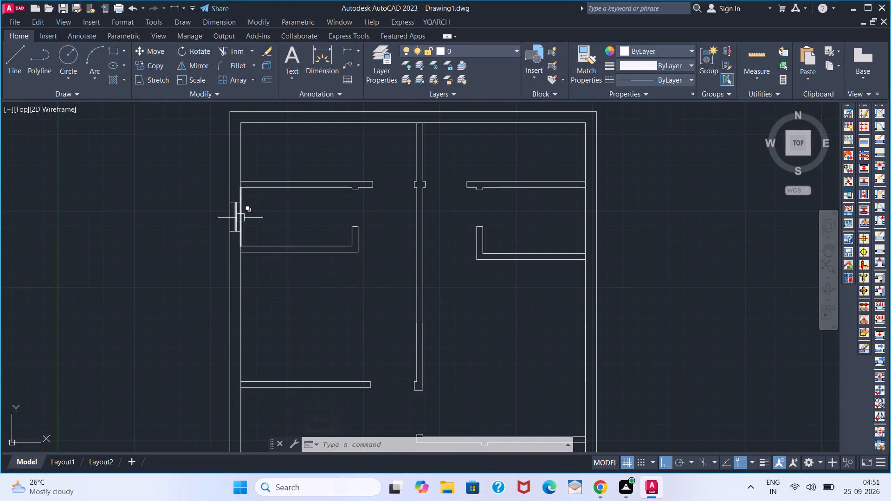
{"action": "scroll", "coordinate": [239, 214], "scroll_direction": "up", "scroll_amount": 3}
{"action": "left_click", "coordinate": [224, 206]}
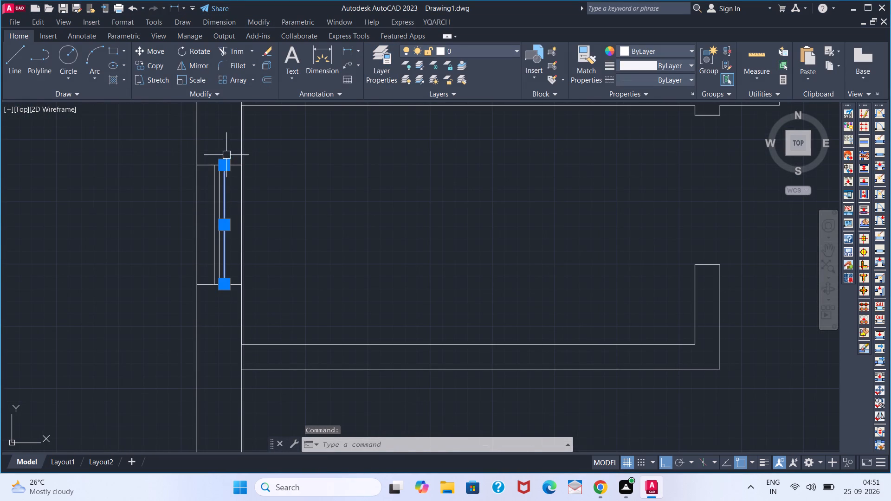
{"action": "left_click", "coordinate": [229, 151]}
{"action": "left_click", "coordinate": [210, 296]}
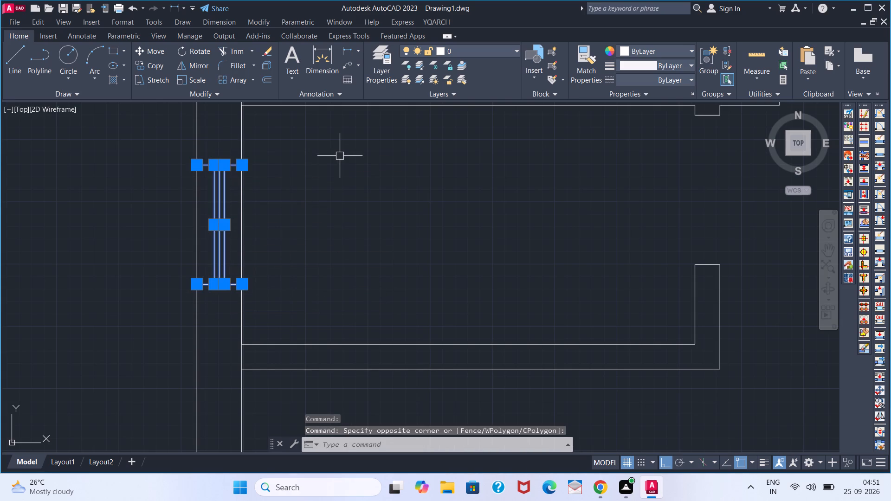
{"action": "key", "text": "g"}
{"action": "key", "text": "space"}
Assign the left outer wall's ventilator group to the VENT layer, keeping the layer colour red.
{"action": "left_click", "coordinate": [231, 164]}
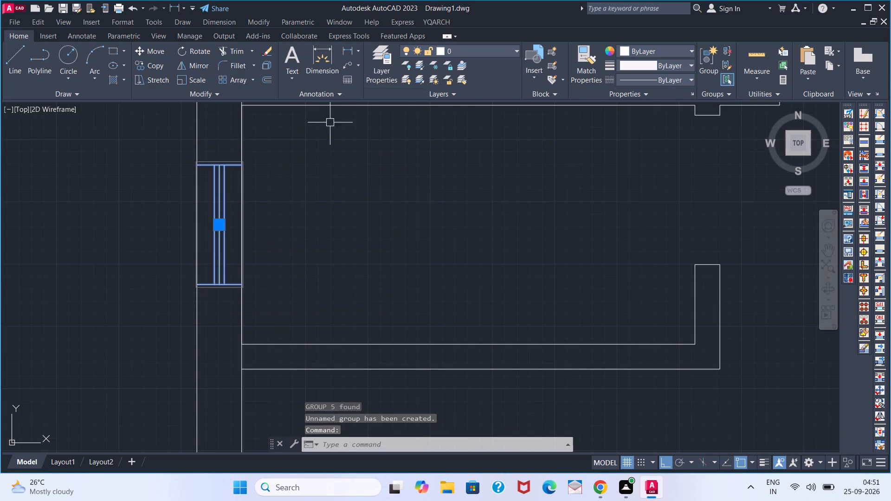
{"action": "left_click", "coordinate": [449, 51]}
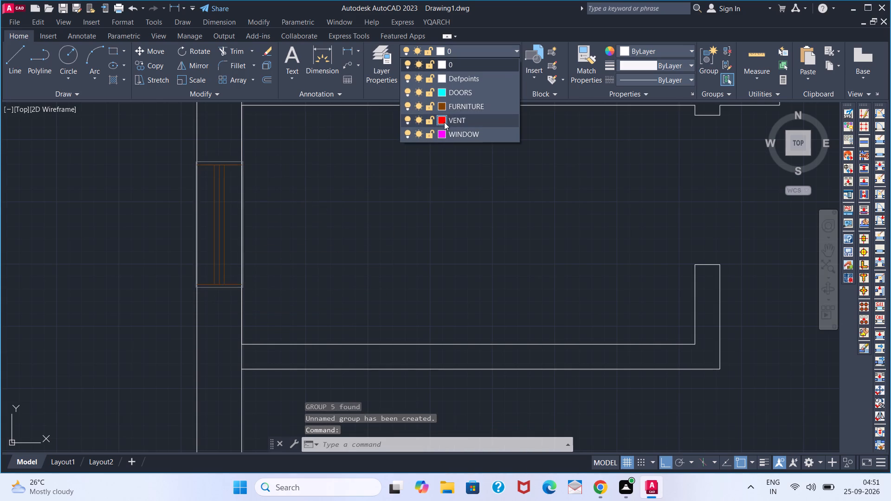
{"action": "left_click", "coordinate": [444, 122]}
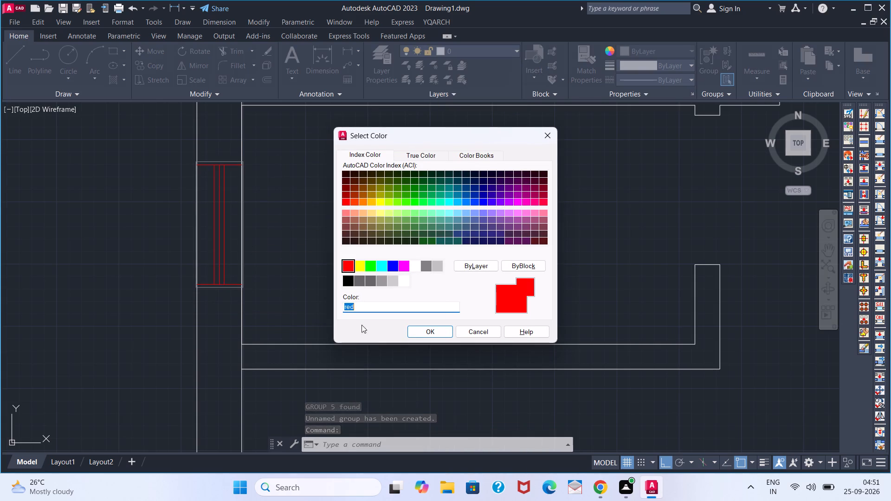
{"action": "left_click", "coordinate": [446, 326]}
{"action": "key", "text": "Escape"}
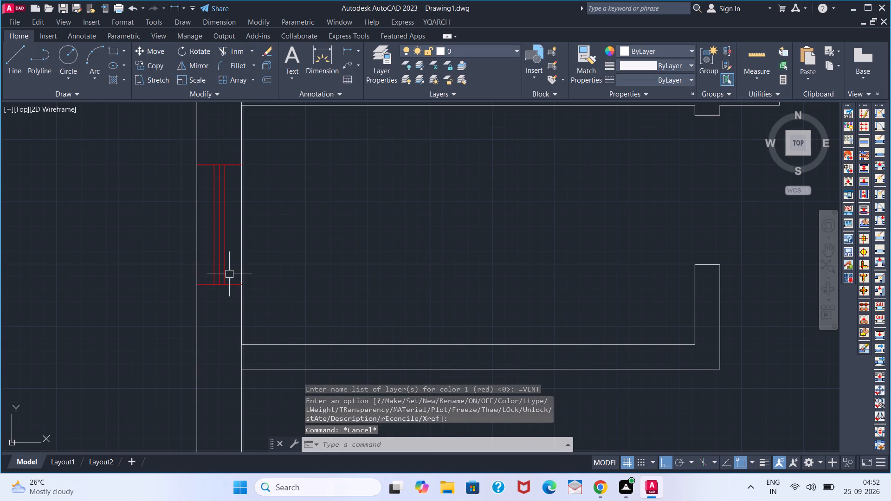
Copy the left ventilator group horizontally from its lower inner corner into the right outer wall, beside the upper-right small room.
{"action": "left_click", "coordinate": [226, 270]}
{"action": "key", "text": "c"}
{"action": "key", "text": "o"}
{"action": "key", "text": "Return"}
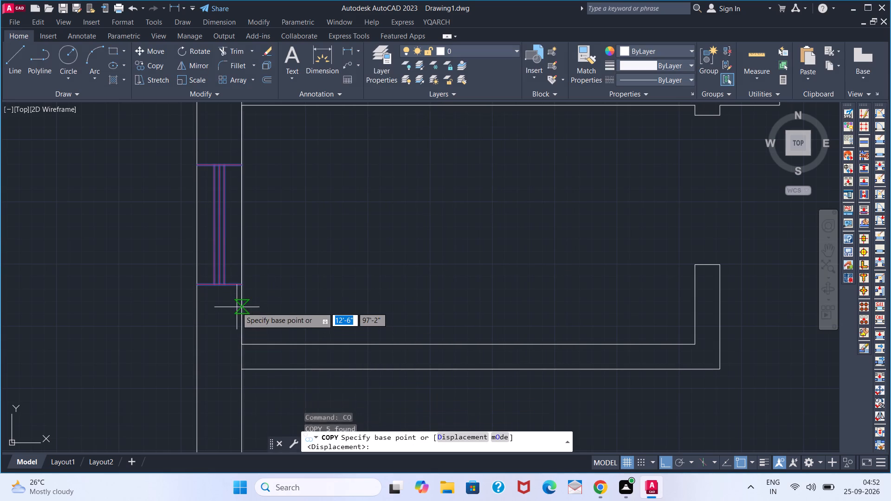
{"action": "left_click", "coordinate": [244, 292]}
{"action": "scroll", "coordinate": [388, 293], "scroll_direction": "down", "scroll_amount": 3}
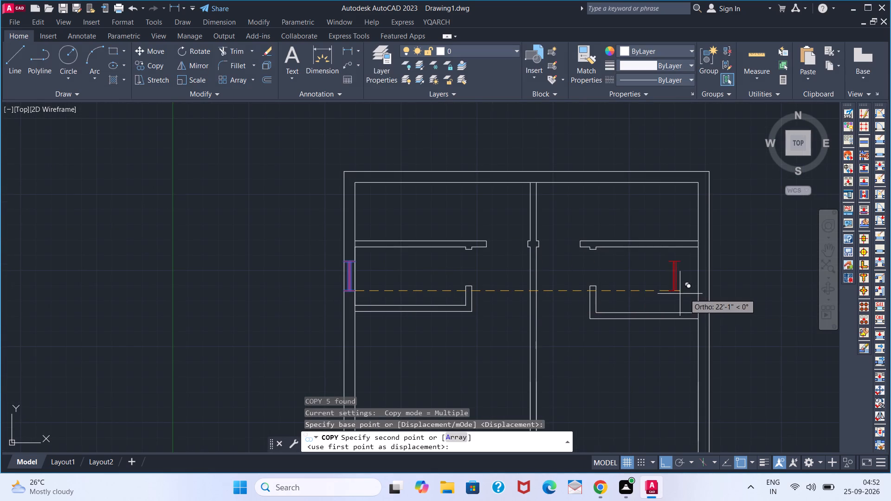
{"action": "scroll", "coordinate": [693, 290], "scroll_direction": "up", "scroll_amount": 2}
{"action": "left_click", "coordinate": [725, 292]}
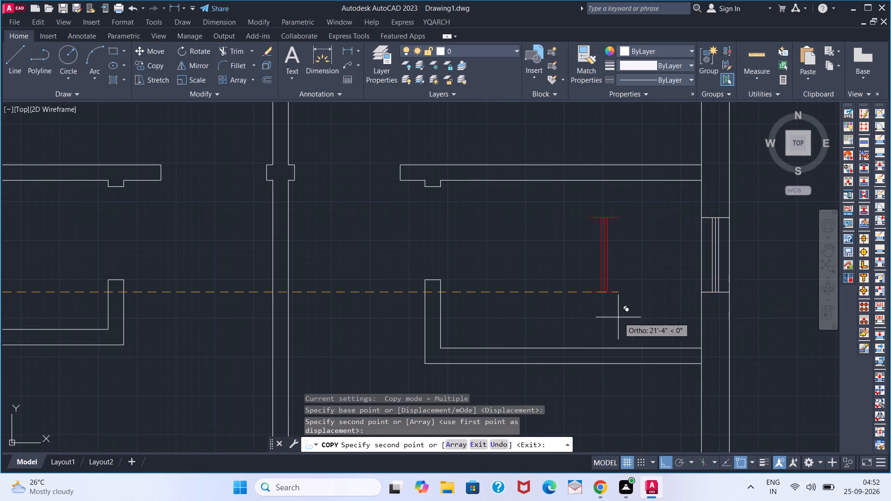
{"action": "scroll", "coordinate": [618, 317], "scroll_direction": "down", "scroll_amount": 3}
{"action": "middle_click_drag", "start_coordinate": [566, 343], "coordinate": [510, 249]}
{"action": "scroll", "coordinate": [555, 330], "scroll_direction": "down", "scroll_amount": 1}
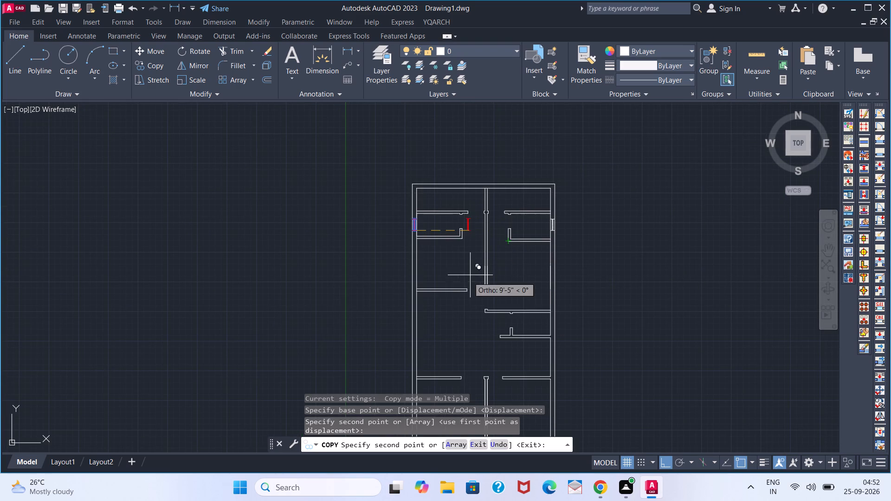
{"action": "key", "text": "Escape"}
Copy the right outer wall's ventilator 17'-3" straight down the wall, beside the lower small room.
{"action": "scroll", "coordinate": [440, 277], "scroll_direction": "up", "scroll_amount": 2}
{"action": "scroll", "coordinate": [440, 277], "scroll_direction": "down", "scroll_amount": 1}
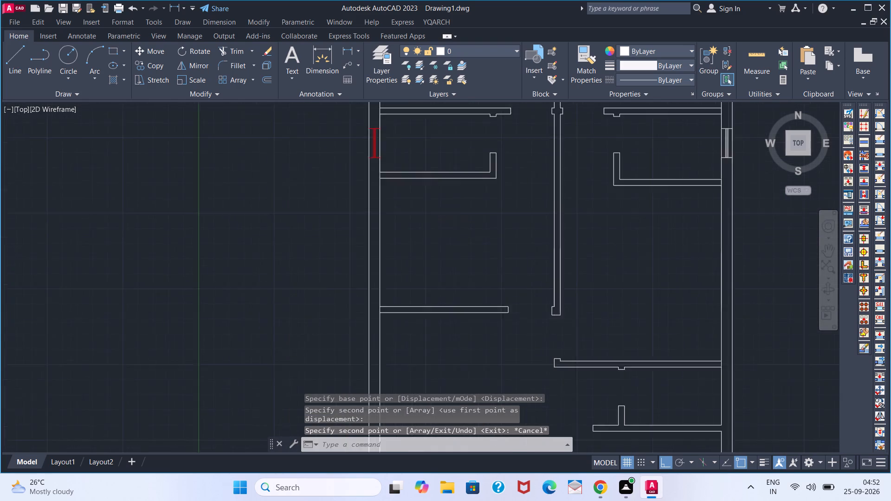
{"action": "middle_click_drag", "start_coordinate": [470, 286], "coordinate": [386, 221]}
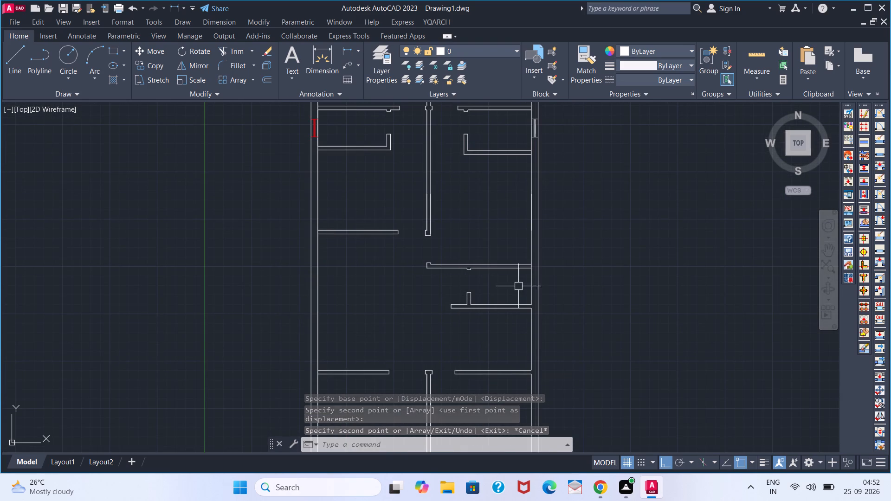
{"action": "scroll", "coordinate": [539, 123], "scroll_direction": "up", "scroll_amount": 2}
{"action": "left_click", "coordinate": [530, 131]}
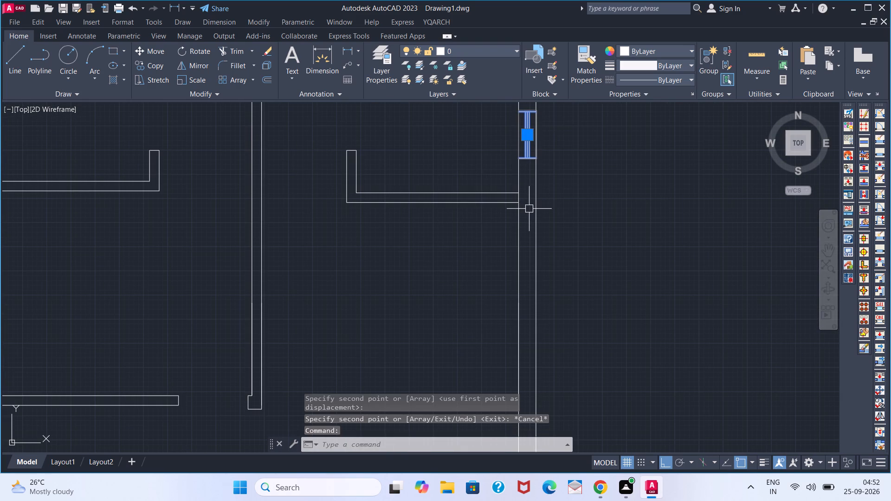
{"action": "type", "text": "CO"}
{"action": "key", "text": "Return"}
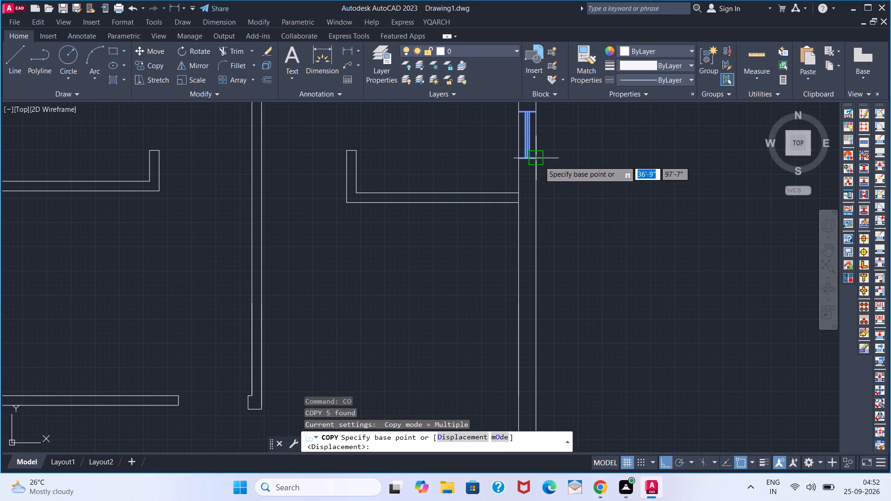
{"action": "left_click", "coordinate": [539, 161]}
{"action": "scroll", "coordinate": [549, 347], "scroll_direction": "down", "scroll_amount": 2}
{"action": "middle_click_drag", "start_coordinate": [547, 367], "coordinate": [498, 202]}
{"action": "scroll", "coordinate": [490, 269], "scroll_direction": "up", "scroll_amount": 2}
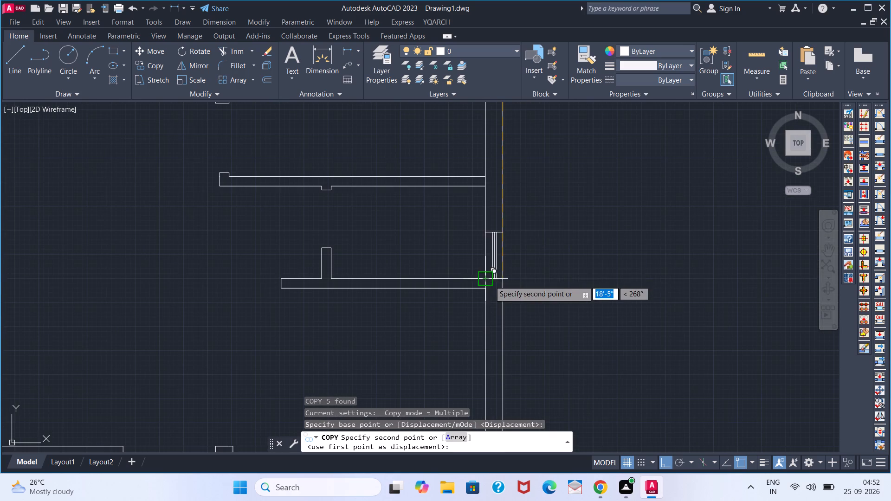
{"action": "left_click", "coordinate": [500, 250]}
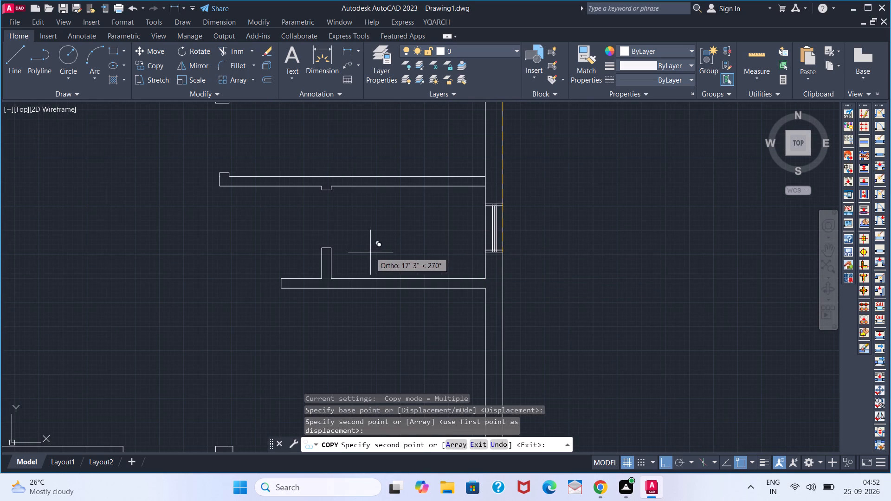
{"action": "key", "text": "Escape"}
Move both ventilator groups in the right outer wall onto the VENT layer.
{"action": "scroll", "coordinate": [341, 252], "scroll_direction": "down", "scroll_amount": 1}
{"action": "scroll", "coordinate": [284, 240], "scroll_direction": "down", "scroll_amount": 1}
{"action": "middle_click_drag", "start_coordinate": [284, 248], "coordinate": [291, 267]}
{"action": "scroll", "coordinate": [286, 254], "scroll_direction": "down", "scroll_amount": 1}
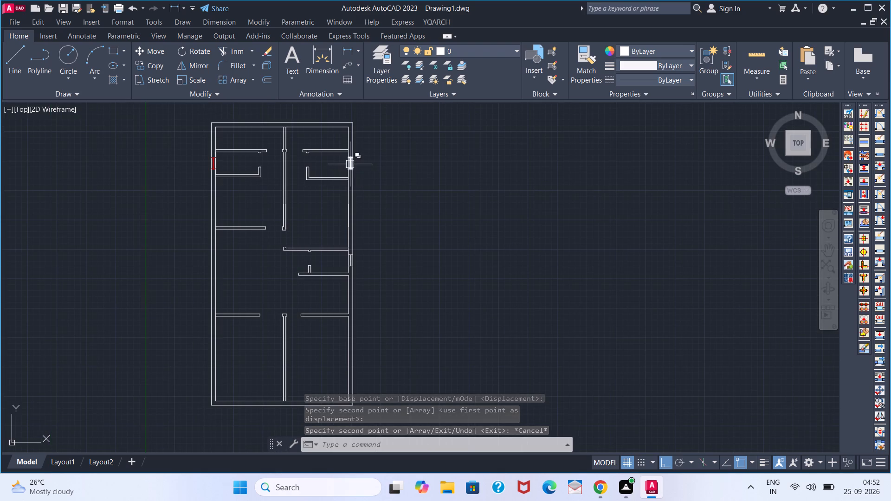
{"action": "scroll", "coordinate": [350, 164], "scroll_direction": "up", "scroll_amount": 2}
{"action": "left_click", "coordinate": [350, 164]}
{"action": "scroll", "coordinate": [343, 351], "scroll_direction": "down", "scroll_amount": 1}
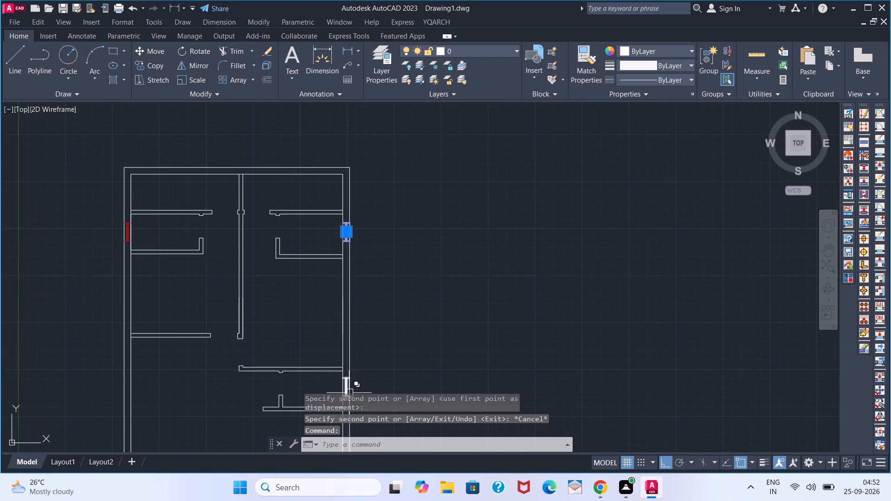
{"action": "left_click", "coordinate": [345, 389]}
{"action": "left_click", "coordinate": [467, 50]}
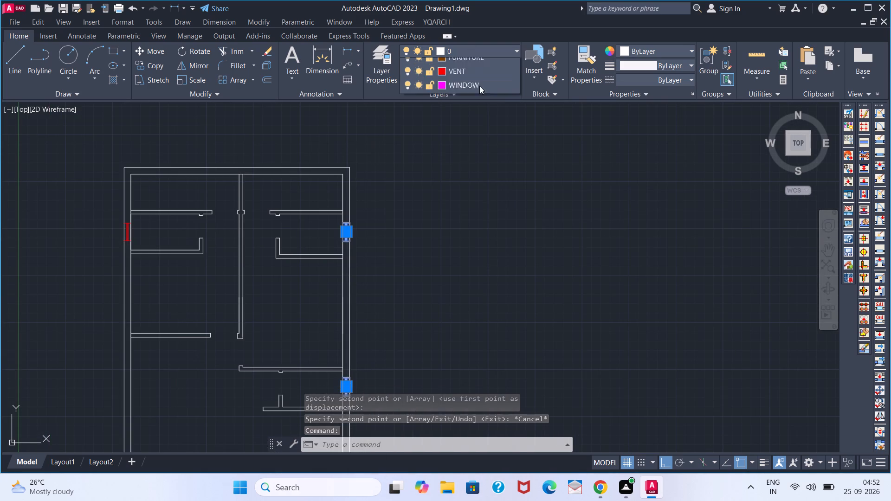
{"action": "left_click", "coordinate": [449, 115]}
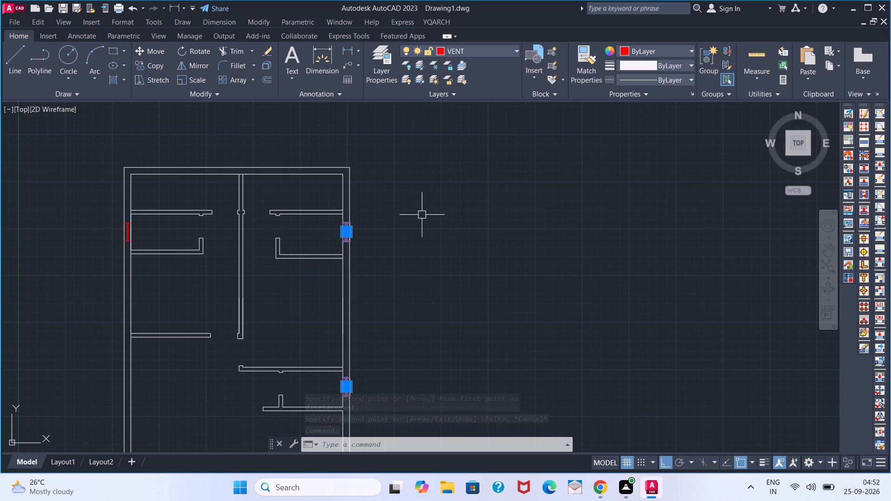
{"action": "key", "text": "Escape"}
Insert the Door - Imperial block from the architectural tool palette outside the plan, left of the upper-left rooms.
{"action": "middle_click_drag", "start_coordinate": [264, 265], "coordinate": [347, 215]}
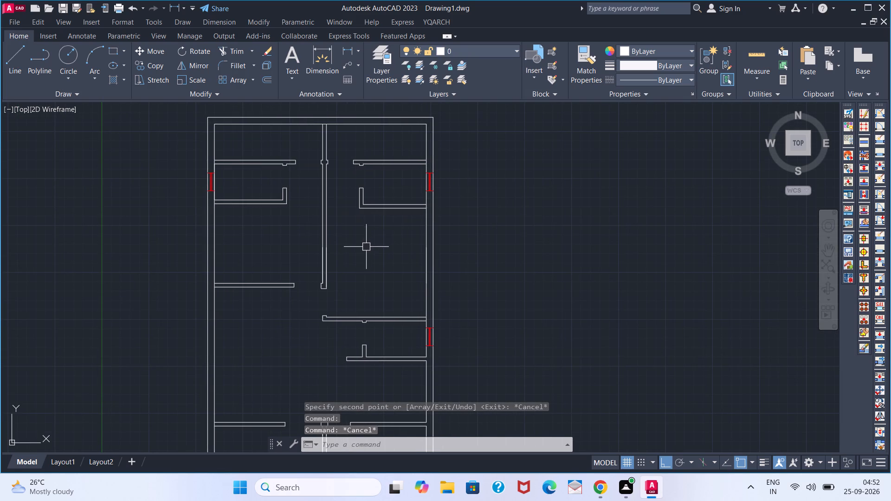
{"action": "scroll", "coordinate": [433, 342], "scroll_direction": "up", "scroll_amount": 3}
{"action": "scroll", "coordinate": [385, 336], "scroll_direction": "down", "scroll_amount": 3}
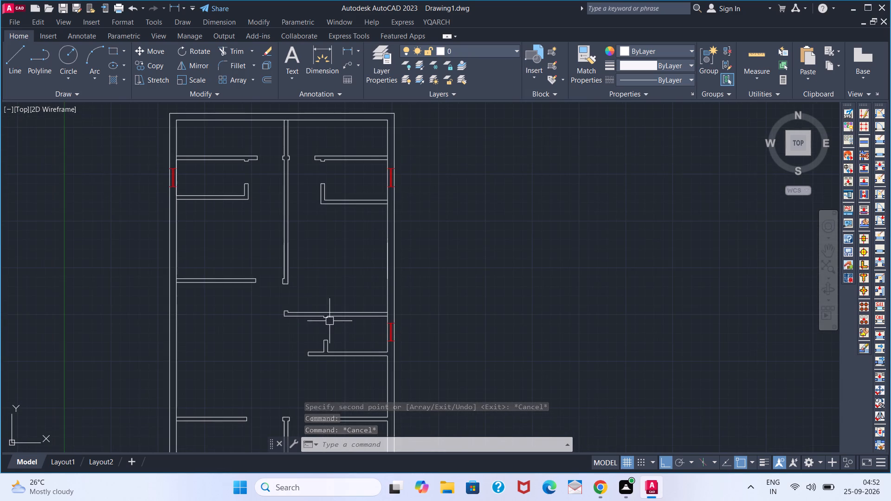
{"action": "scroll", "coordinate": [269, 283], "scroll_direction": "down", "scroll_amount": 2}
{"action": "middle_click_drag", "start_coordinate": [258, 272], "coordinate": [355, 243]}
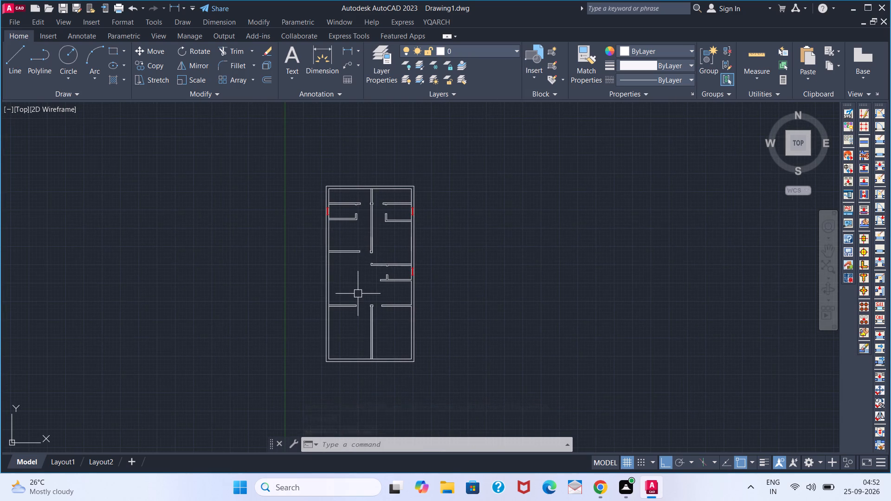
{"action": "scroll", "coordinate": [358, 292], "scroll_direction": "up", "scroll_amount": 2}
{"action": "scroll", "coordinate": [358, 292], "scroll_direction": "down", "scroll_amount": 1}
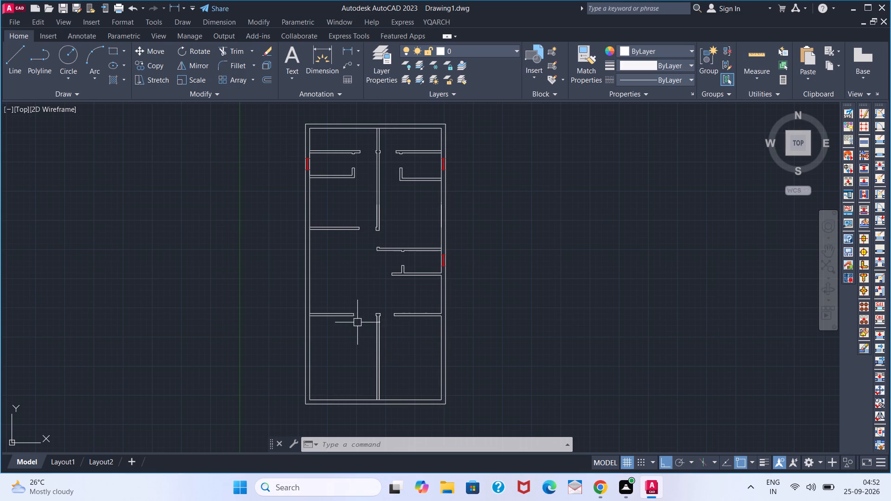
{"action": "key", "text": "ctrl+3"}
{"action": "left_click", "coordinate": [155, 134]}
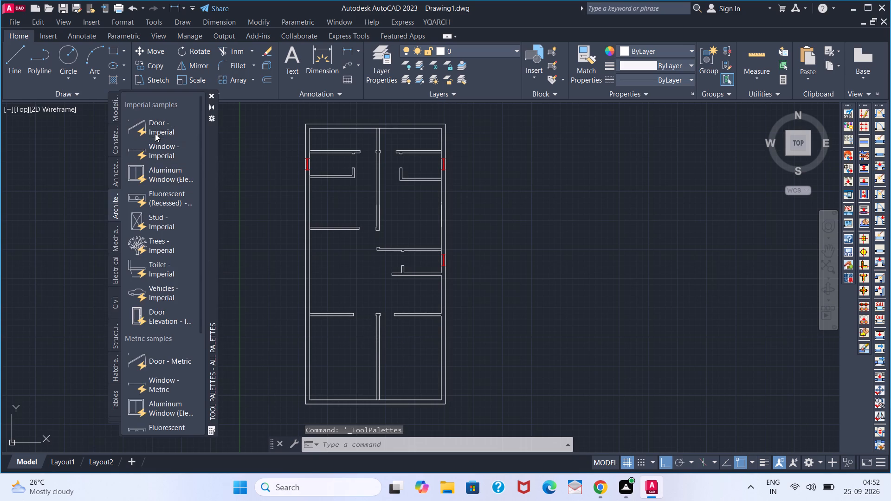
{"action": "left_click", "coordinate": [247, 189]}
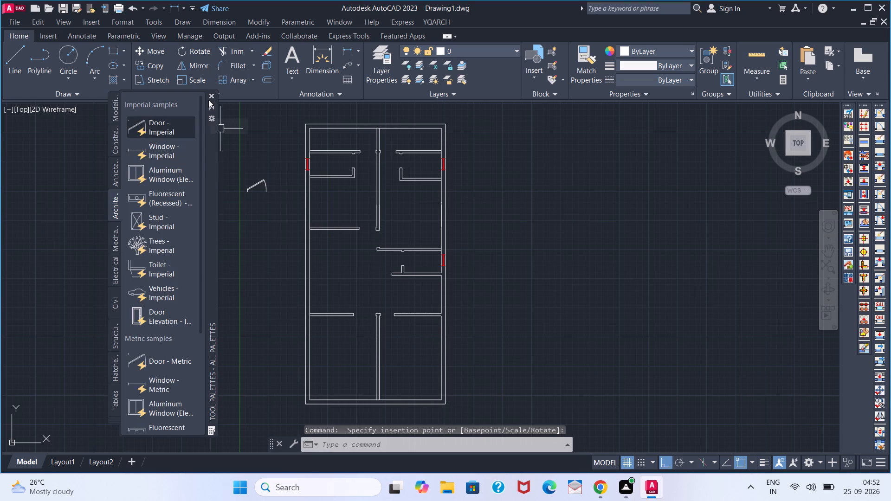
Insert the Vehicles - Imperial block outside the plan, well to the left of it, and close the tool palettes.
{"action": "left_click", "coordinate": [143, 293]}
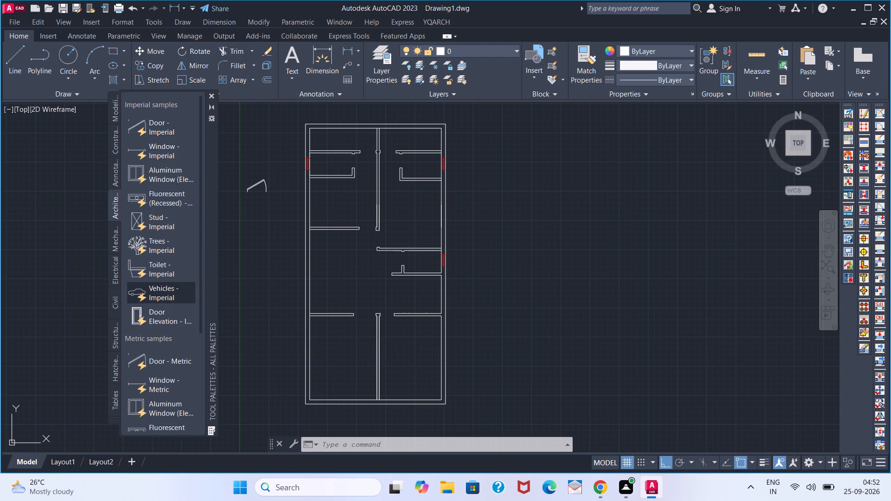
{"action": "left_click", "coordinate": [25, 281]}
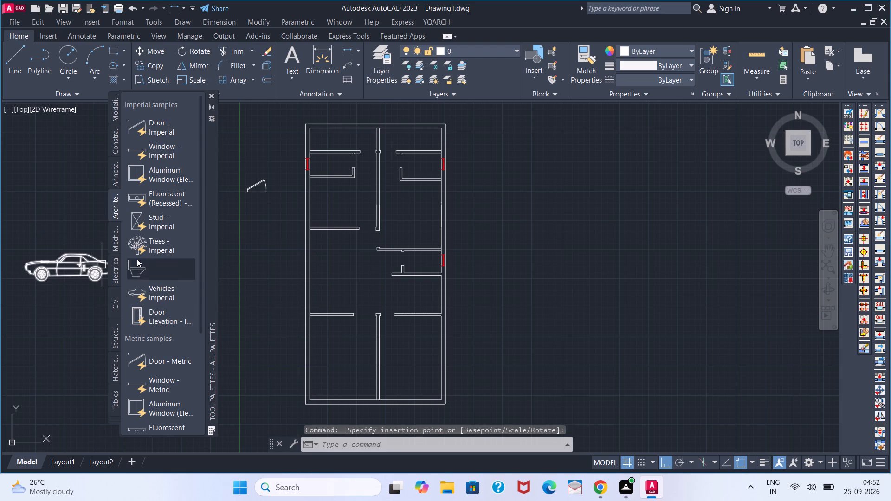
{"action": "left_click", "coordinate": [147, 254]}
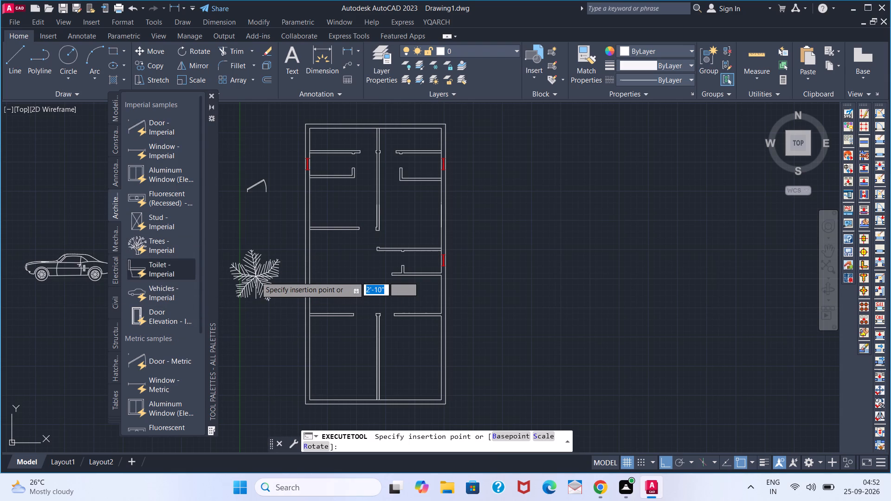
{"action": "key", "text": "Escape"}
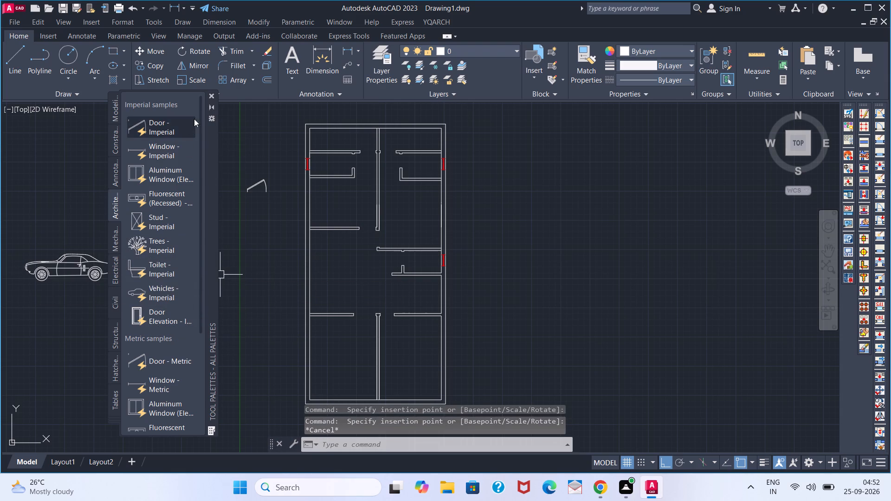
{"action": "left_click", "coordinate": [209, 96]}
Set the door block outside the plan to its Open 90º state.
{"action": "left_click", "coordinate": [266, 189]}
{"action": "scroll", "coordinate": [239, 186], "scroll_direction": "up", "scroll_amount": 1}
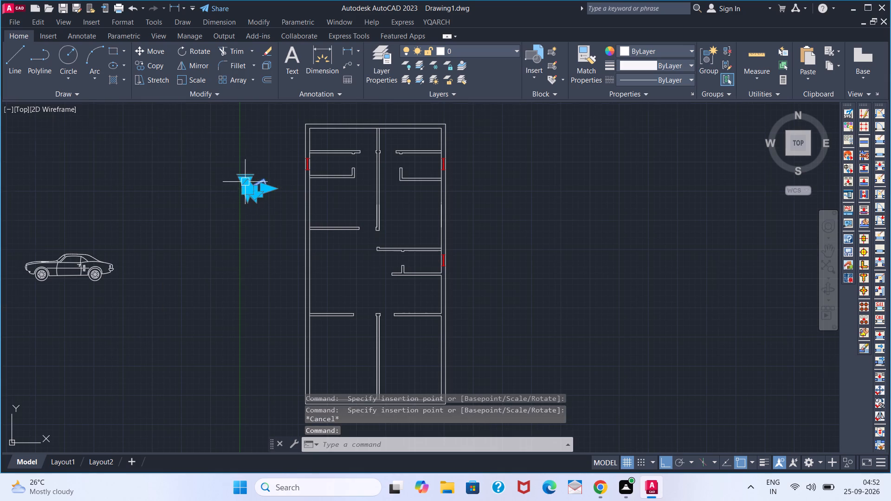
{"action": "scroll", "coordinate": [239, 186], "scroll_direction": "up", "scroll_amount": 2}
{"action": "left_click", "coordinate": [256, 174]}
{"action": "left_click", "coordinate": [284, 218]}
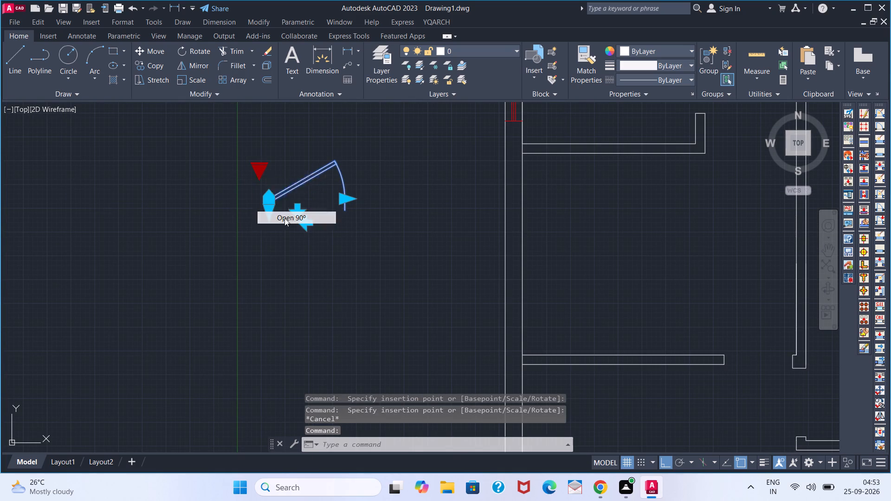
{"action": "key", "text": "Escape"}
Move the door block outside the plan onto the DOORS layer.
{"action": "left_click", "coordinate": [271, 213]}
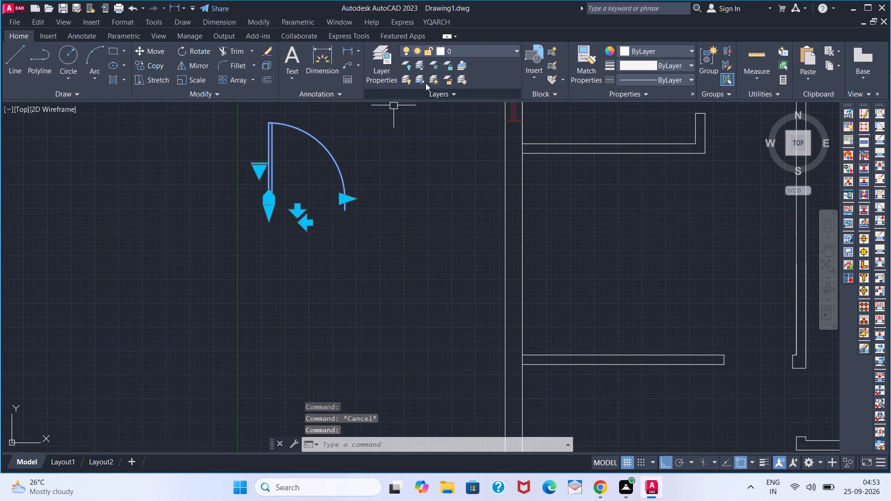
{"action": "left_click", "coordinate": [480, 50]}
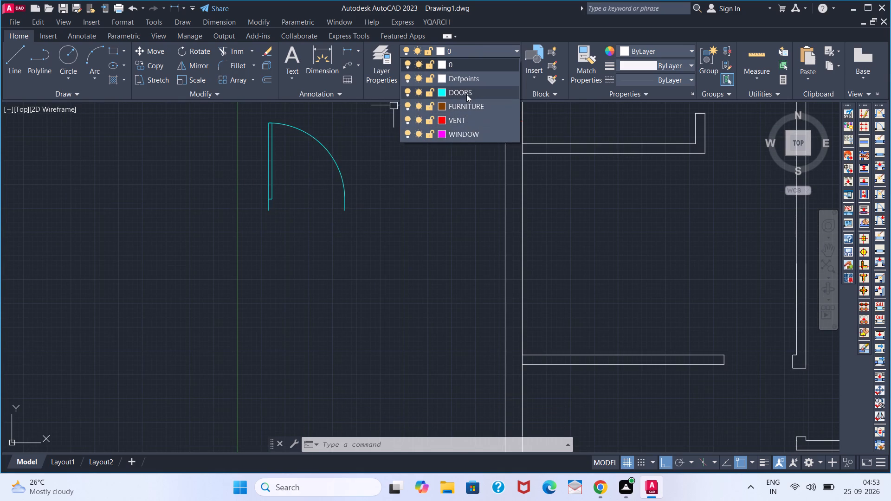
{"action": "left_click", "coordinate": [466, 94]}
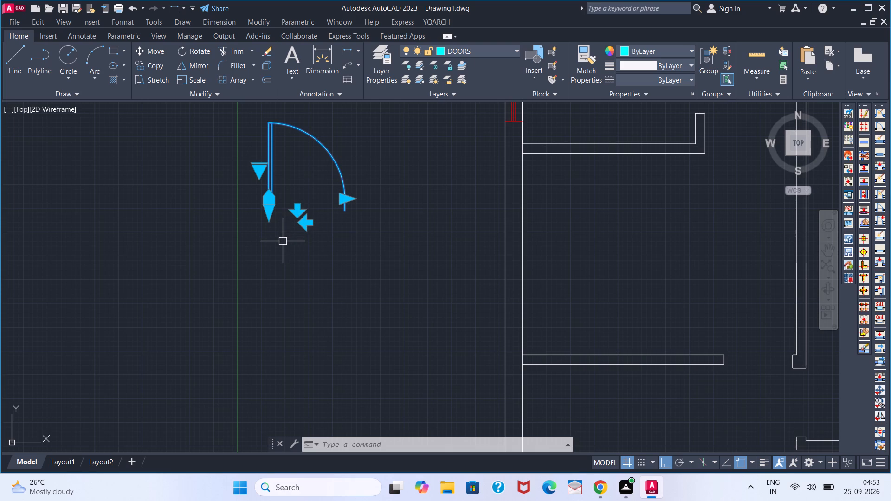
Copy the door from its lower hinge corner, with Ortho off, to the free end of the lower-left room's upper wall.
{"action": "type", "text": "CO"}
{"action": "key", "text": "Return"}
{"action": "left_click", "coordinate": [265, 213]}
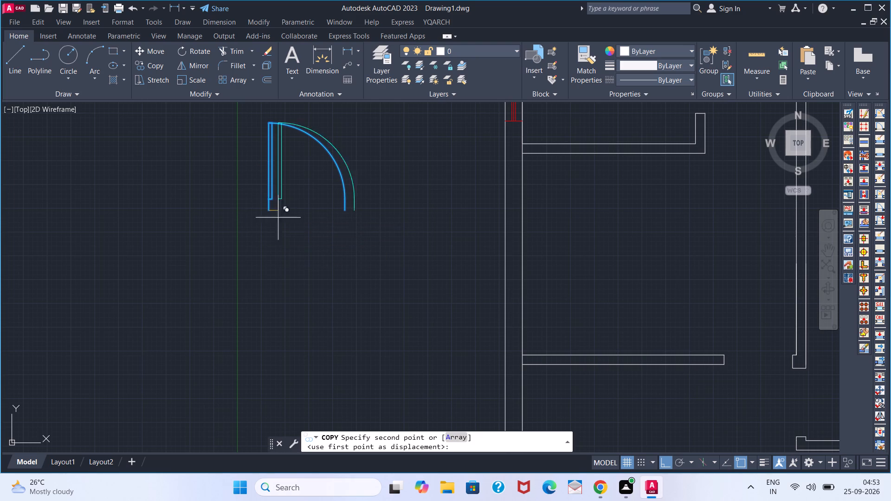
{"action": "scroll", "coordinate": [504, 243], "scroll_direction": "down", "scroll_amount": 2}
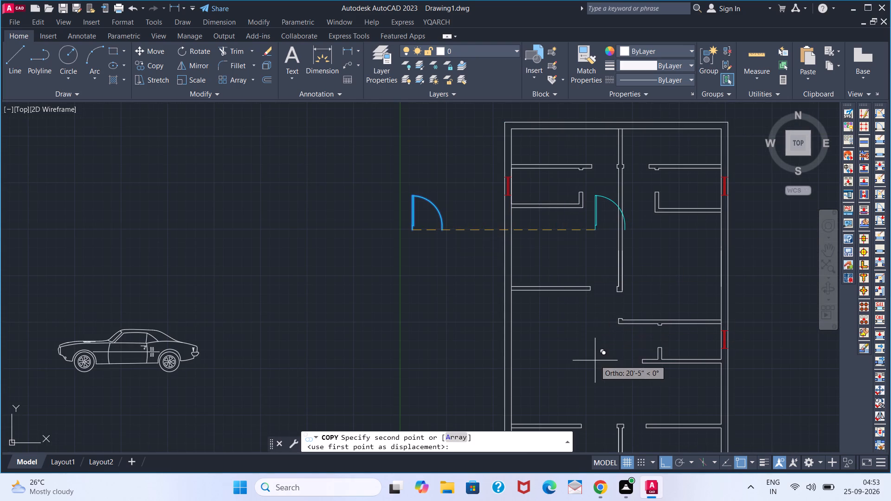
{"action": "middle_click_drag", "start_coordinate": [590, 356], "coordinate": [524, 260]}
{"action": "middle_click_drag", "start_coordinate": [516, 250], "coordinate": [512, 245]}
{"action": "scroll", "coordinate": [523, 342], "scroll_direction": "up", "scroll_amount": 2}
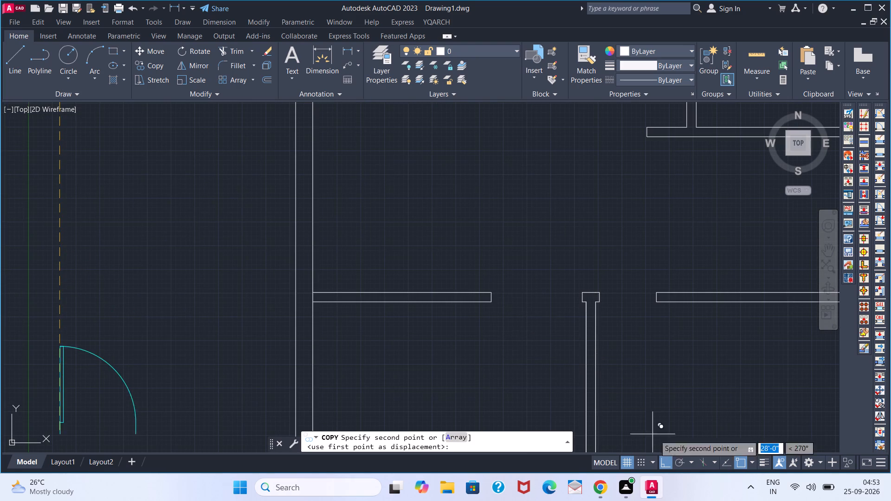
{"action": "left_click", "coordinate": [665, 465]}
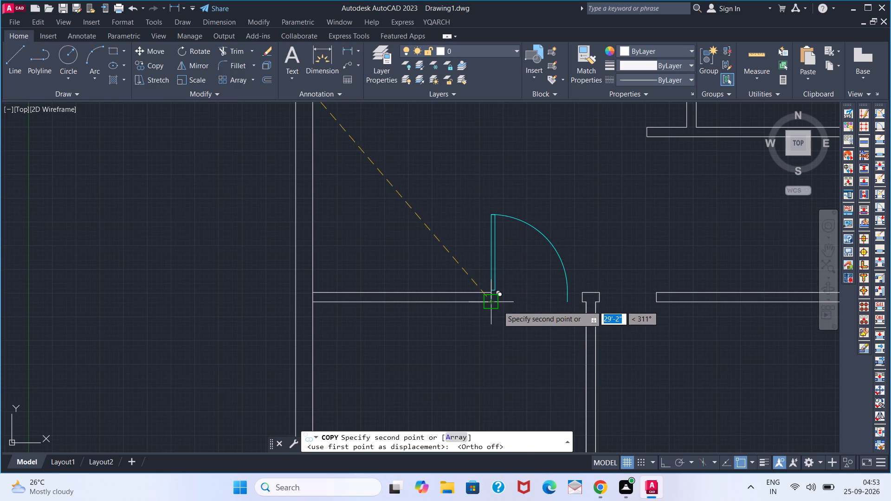
{"action": "left_click", "coordinate": [497, 306]}
{"action": "key", "text": "Escape"}
Move the copied door up to the opening beside the central wall, at the free end of the upper-left bedroom's bottom wall.
{"action": "left_click", "coordinate": [492, 262]}
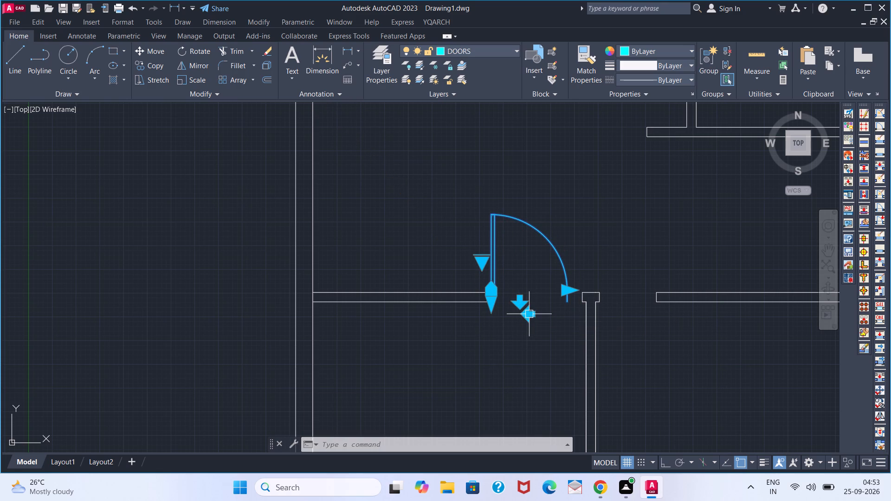
{"action": "scroll", "coordinate": [505, 317], "scroll_direction": "down", "scroll_amount": 1}
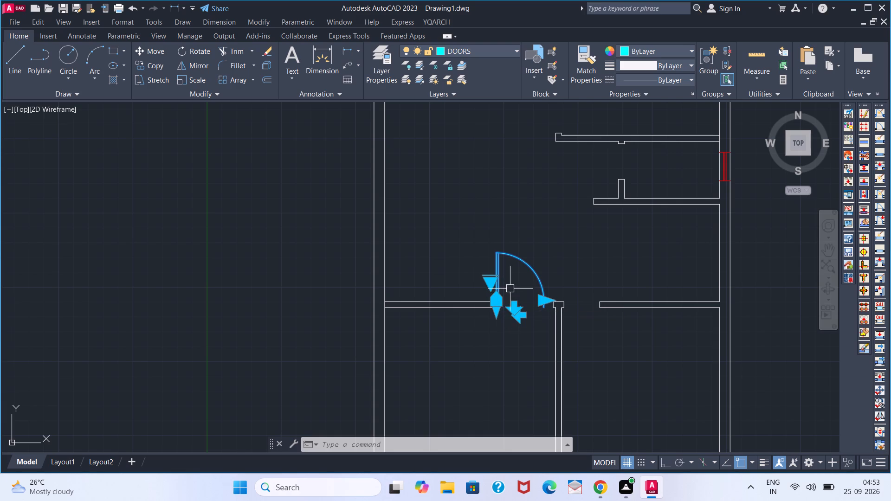
{"action": "scroll", "coordinate": [508, 287], "scroll_direction": "down", "scroll_amount": 2}
{"action": "scroll", "coordinate": [508, 287], "scroll_direction": "up", "scroll_amount": 2}
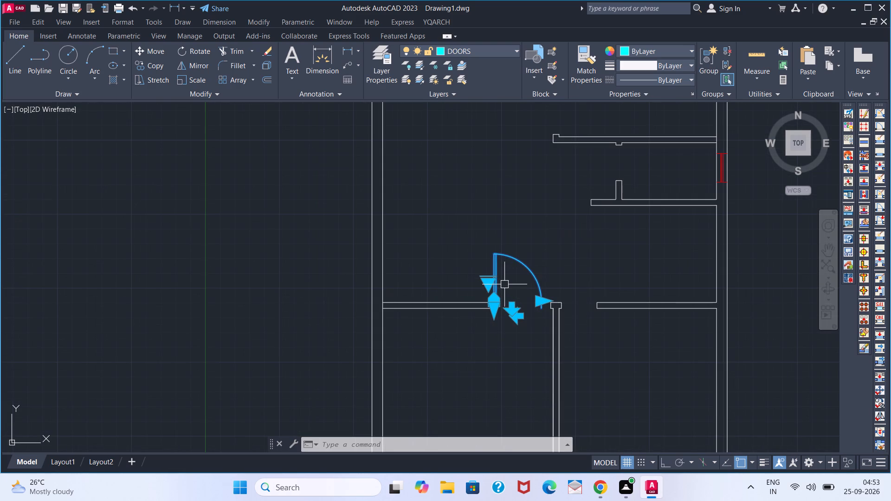
{"action": "key", "text": "m"}
{"action": "key", "text": "Return"}
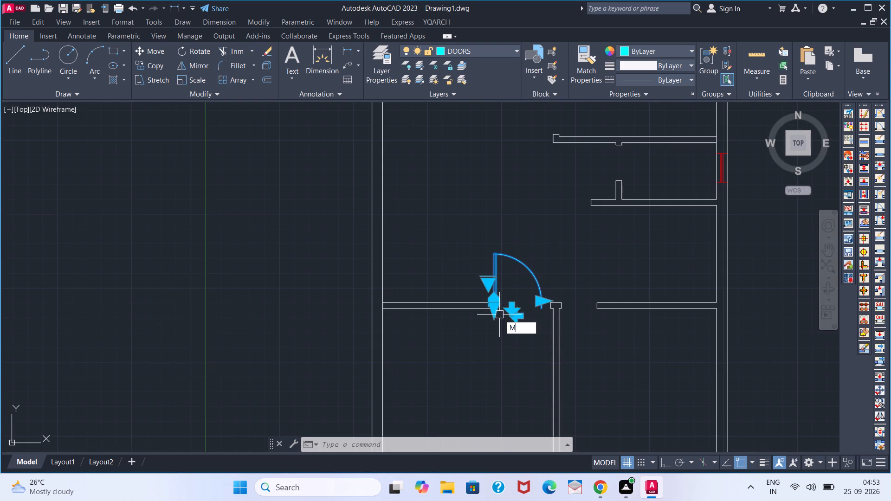
{"action": "left_click", "coordinate": [497, 317]}
{"action": "scroll", "coordinate": [505, 260], "scroll_direction": "down", "scroll_amount": 1}
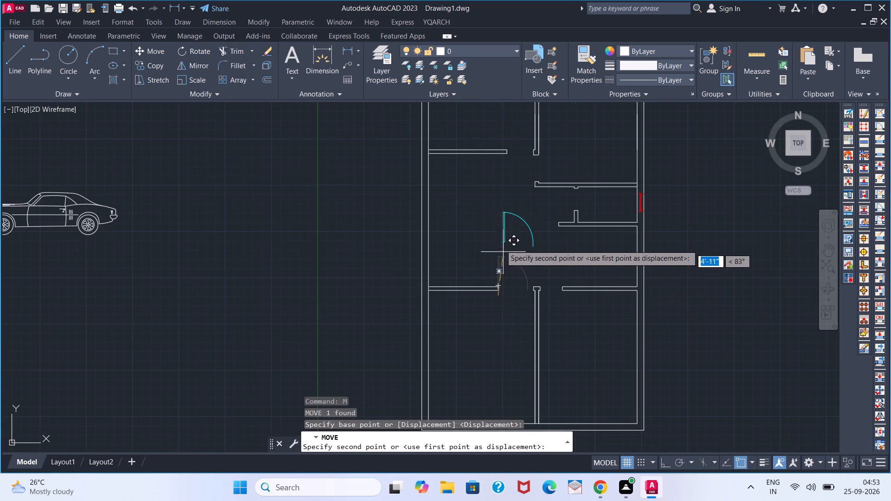
{"action": "middle_click_drag", "start_coordinate": [495, 254], "coordinate": [423, 367]}
{"action": "scroll", "coordinate": [439, 275], "scroll_direction": "up", "scroll_amount": 2}
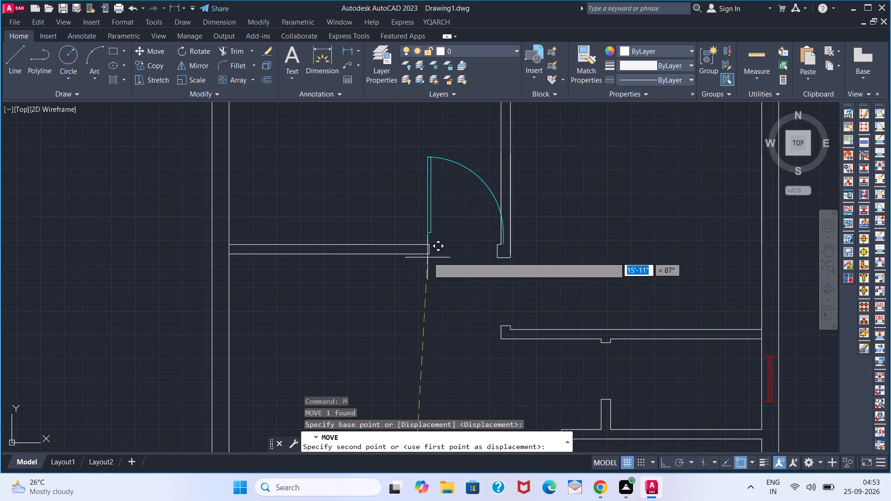
{"action": "left_click", "coordinate": [430, 255]}
{"action": "key", "text": "Escape"}
Flip the moved door horizontally so its hinge is on the central wall side of the opening.
{"action": "left_click", "coordinate": [432, 225]}
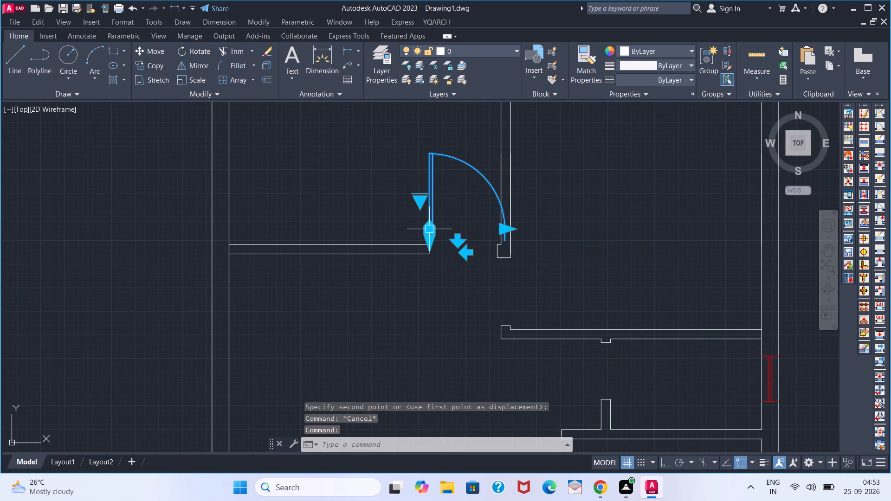
{"action": "left_click", "coordinate": [468, 251]}
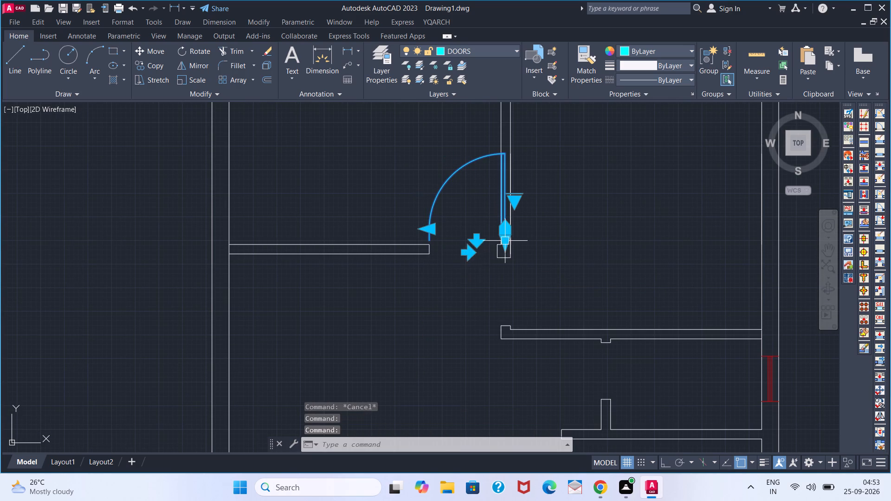
Move the flipped door by its lower hinge corner onto the lower-left corner of the central wall's end.
{"action": "scroll", "coordinate": [504, 243], "scroll_direction": "up", "scroll_amount": 2}
{"action": "key", "text": "m"}
{"action": "key", "text": "Return"}
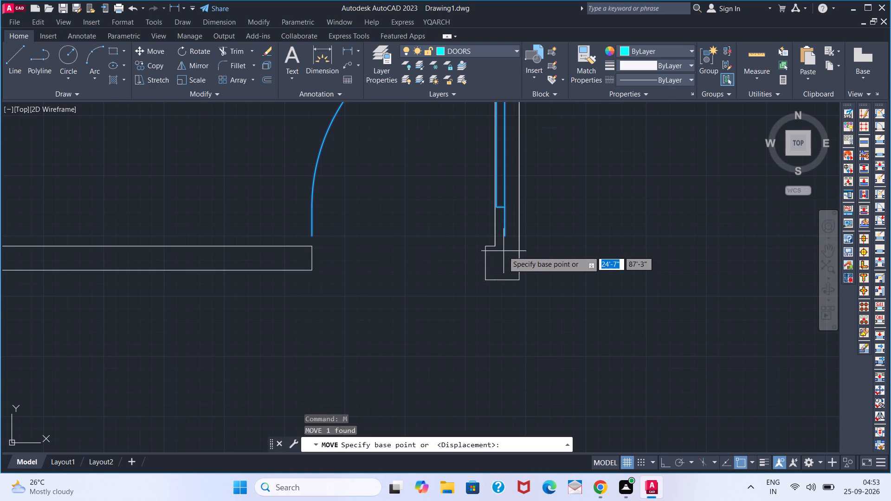
{"action": "left_click", "coordinate": [506, 242]}
{"action": "left_click", "coordinate": [486, 281]}
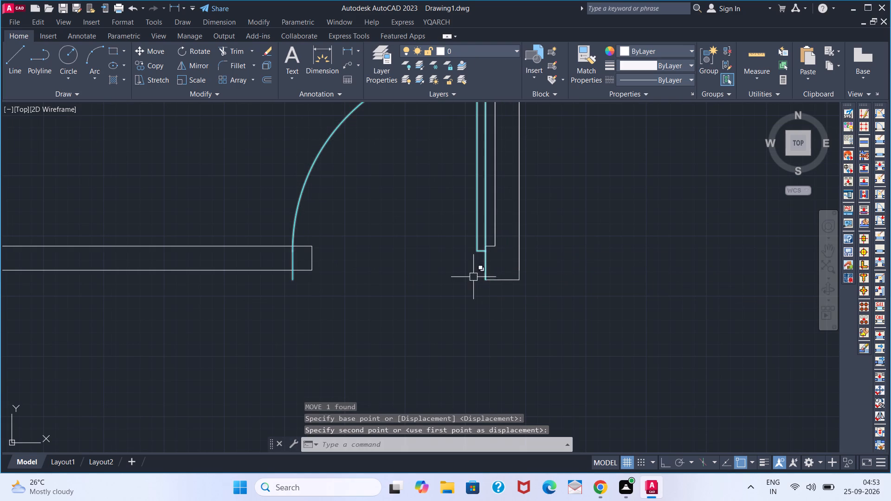
{"action": "key", "text": "Escape"}
Scale the door down about its lower hinge corner until it fits the opening between the two wall ends.
{"action": "left_click", "coordinate": [472, 239]}
{"action": "double_click", "coordinate": [476, 235]}
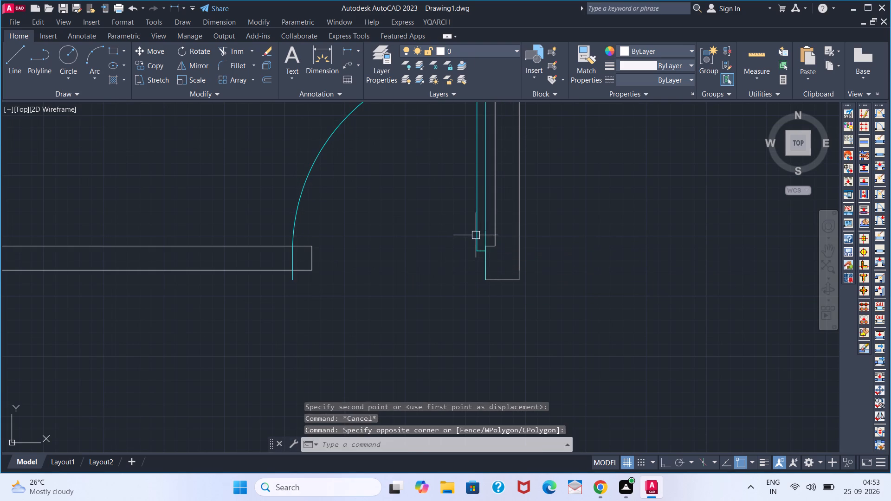
{"action": "type", "text": "SC"}
{"action": "key", "text": "space"}
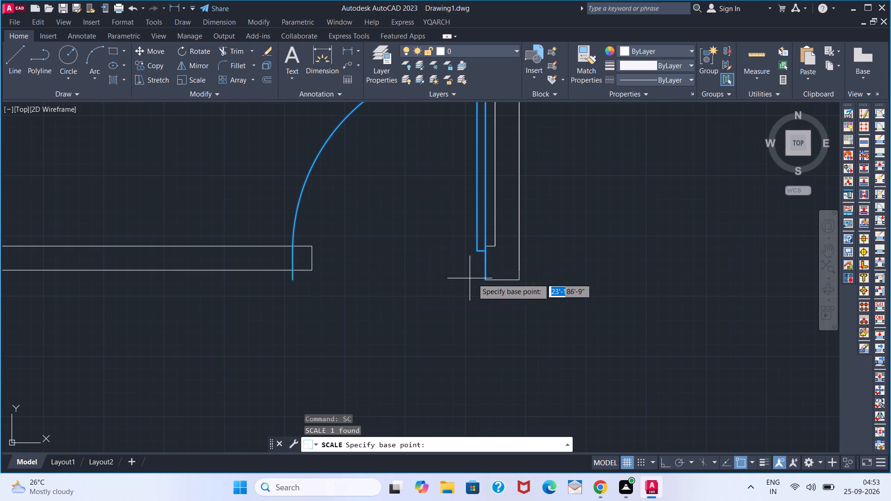
{"action": "left_click", "coordinate": [481, 282]}
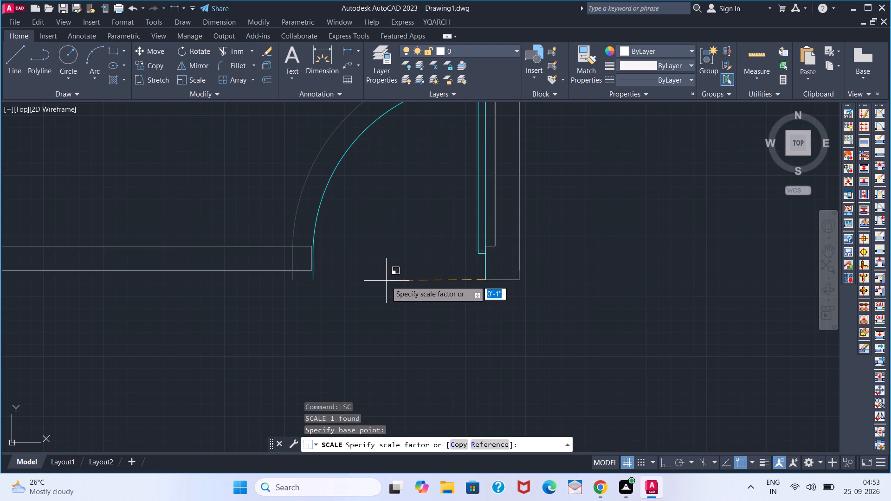
{"action": "left_click", "coordinate": [386, 280]}
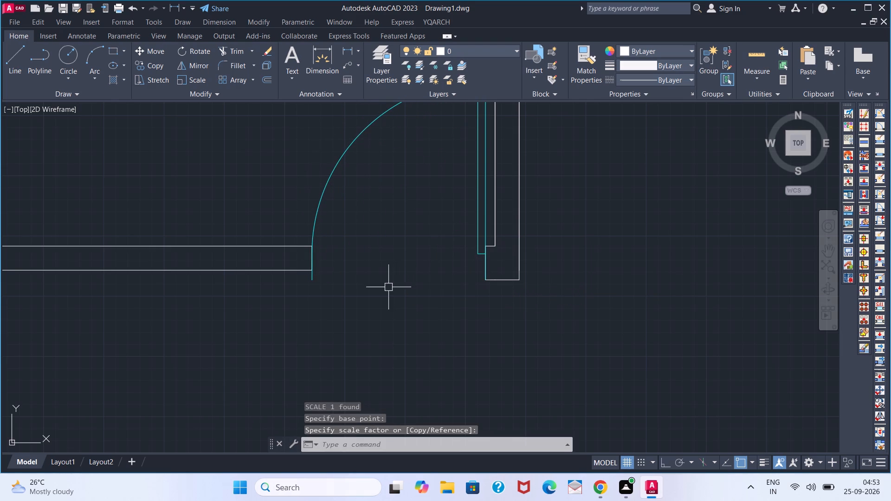
{"action": "key", "text": "grave"}
{"action": "key", "text": "Escape"}
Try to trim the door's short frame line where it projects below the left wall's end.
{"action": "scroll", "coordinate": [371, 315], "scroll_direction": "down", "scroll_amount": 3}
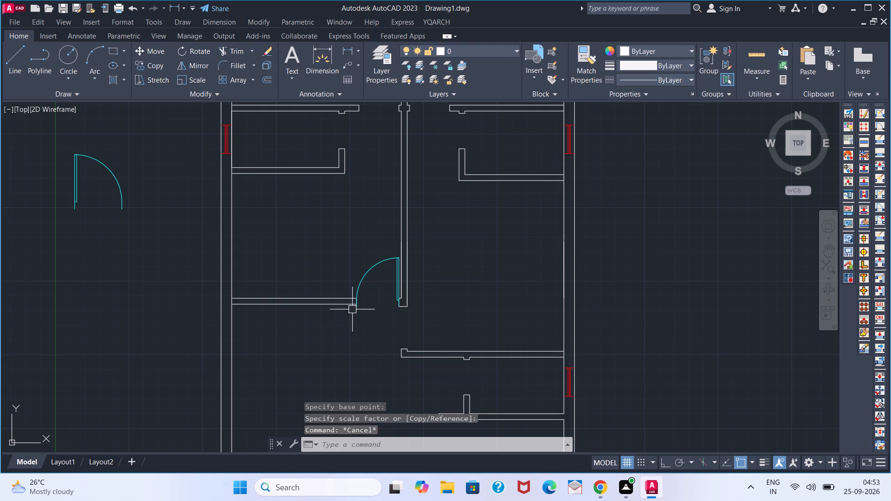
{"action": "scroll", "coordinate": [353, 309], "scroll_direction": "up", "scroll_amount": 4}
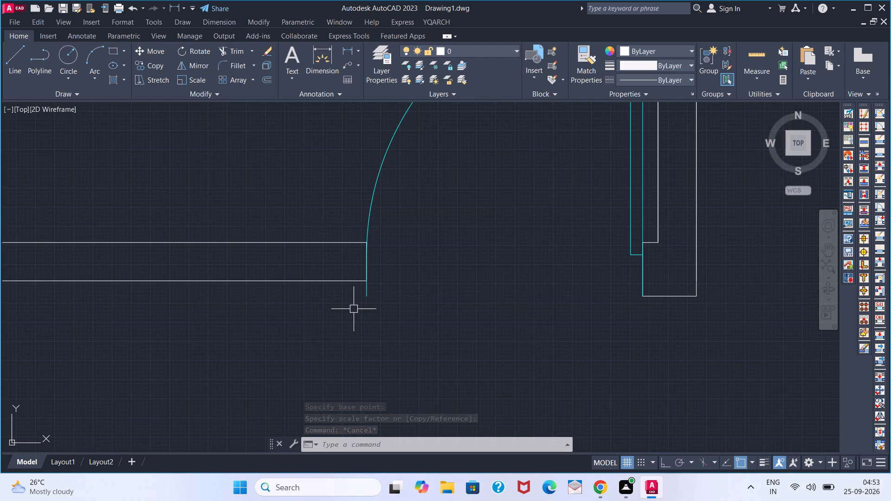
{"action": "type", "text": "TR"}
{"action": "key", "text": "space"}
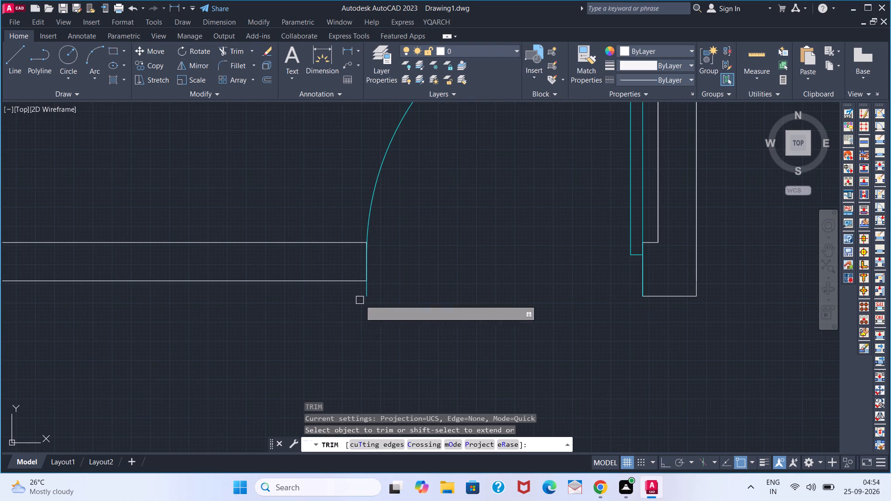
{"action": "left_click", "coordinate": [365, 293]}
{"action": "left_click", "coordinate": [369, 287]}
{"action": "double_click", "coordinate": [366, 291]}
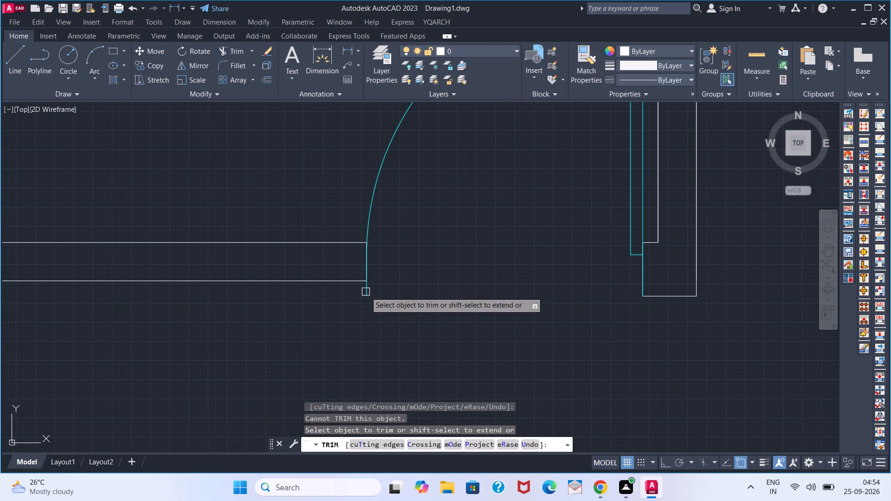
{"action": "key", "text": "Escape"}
Move the door up by its projecting frame-line end onto the lower corner of the left wall's end.
{"action": "scroll", "coordinate": [389, 306], "scroll_direction": "down", "scroll_amount": 1}
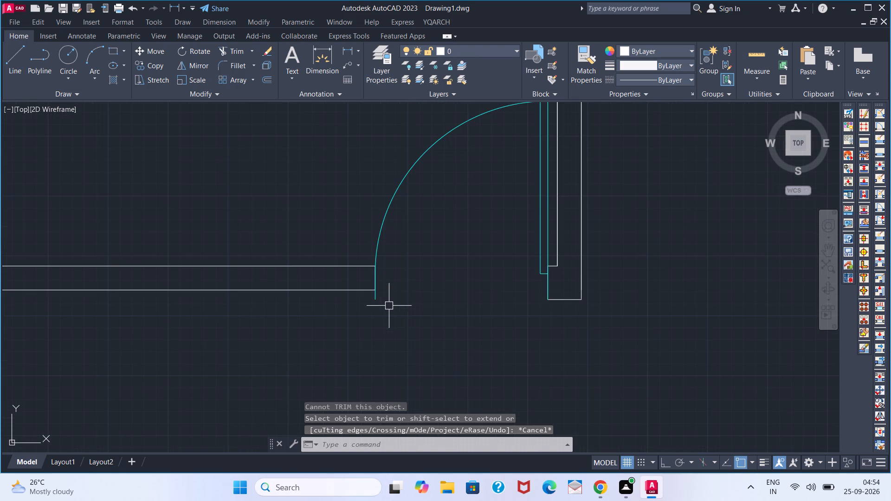
{"action": "left_click", "coordinate": [539, 273]}
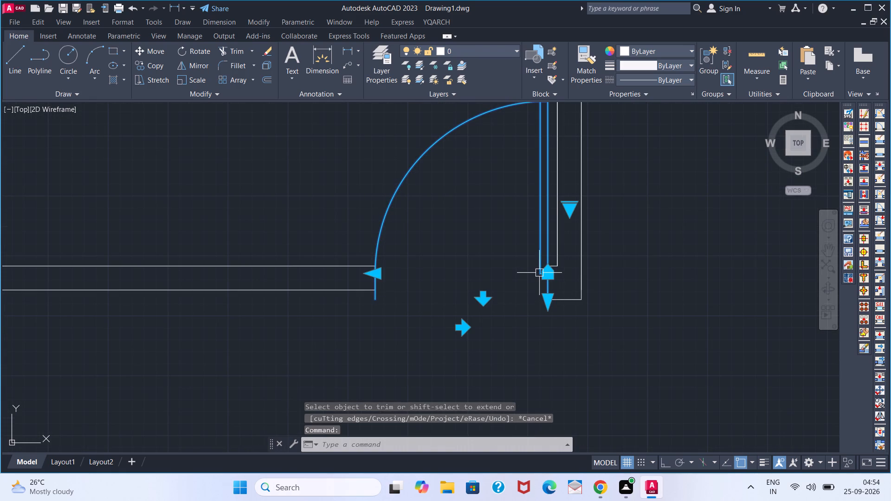
{"action": "key", "text": "m"}
{"action": "key", "text": "Return"}
{"action": "scroll", "coordinate": [549, 296], "scroll_direction": "up", "scroll_amount": 1}
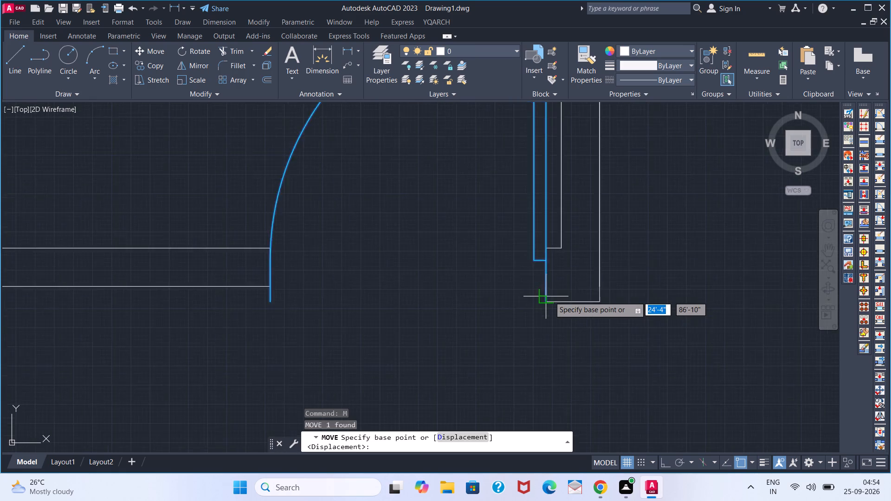
{"action": "scroll", "coordinate": [549, 296], "scroll_direction": "up", "scroll_amount": 1}
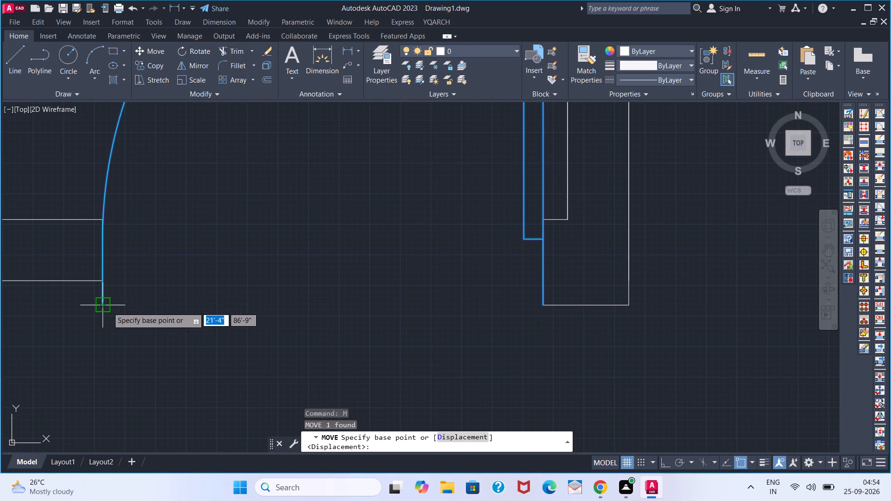
{"action": "left_click", "coordinate": [108, 307]}
{"action": "left_click", "coordinate": [99, 287]}
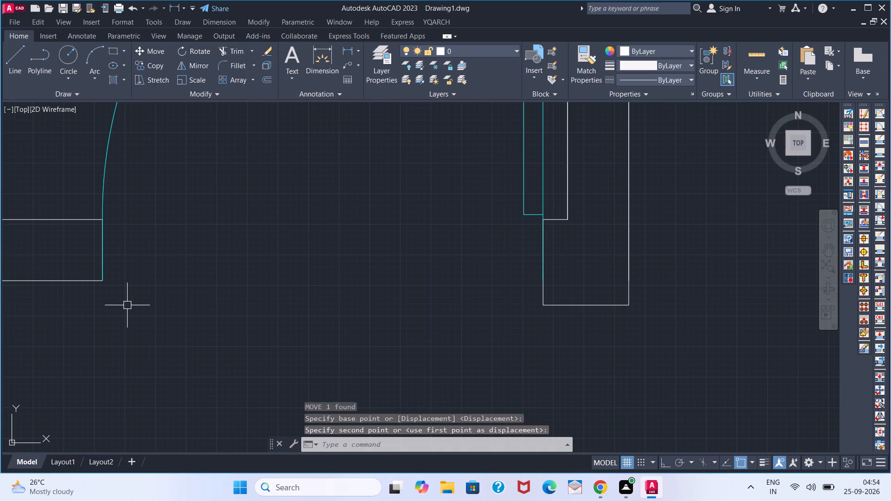
{"action": "key", "text": "Escape"}
Copy the fitted door from its lower hinge corner to open space about 3'-11" away, beyond the central wall's end.
{"action": "scroll", "coordinate": [243, 339], "scroll_direction": "down", "scroll_amount": 3}
{"action": "scroll", "coordinate": [344, 335], "scroll_direction": "down", "scroll_amount": 1}
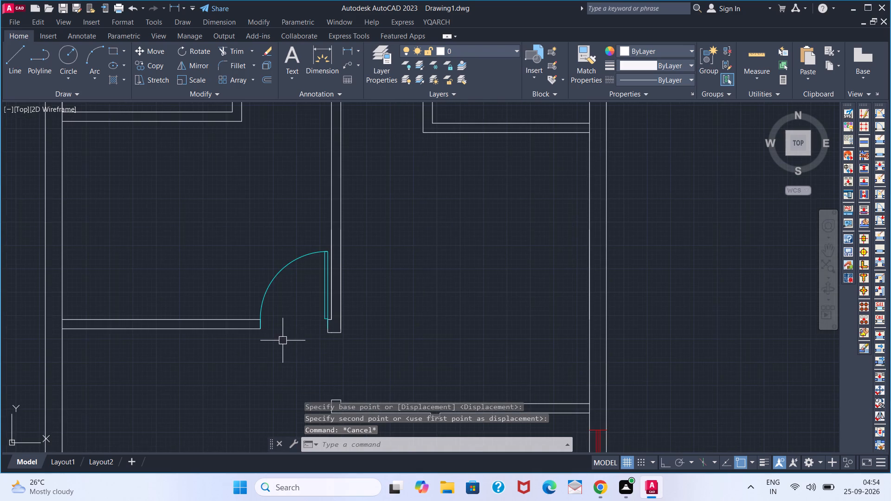
{"action": "scroll", "coordinate": [282, 340], "scroll_direction": "down", "scroll_amount": 1}
{"action": "middle_click_drag", "start_coordinate": [279, 342], "coordinate": [278, 389]}
{"action": "middle_click_drag", "start_coordinate": [291, 379], "coordinate": [228, 259]}
{"action": "middle_click", "coordinate": [228, 258]}
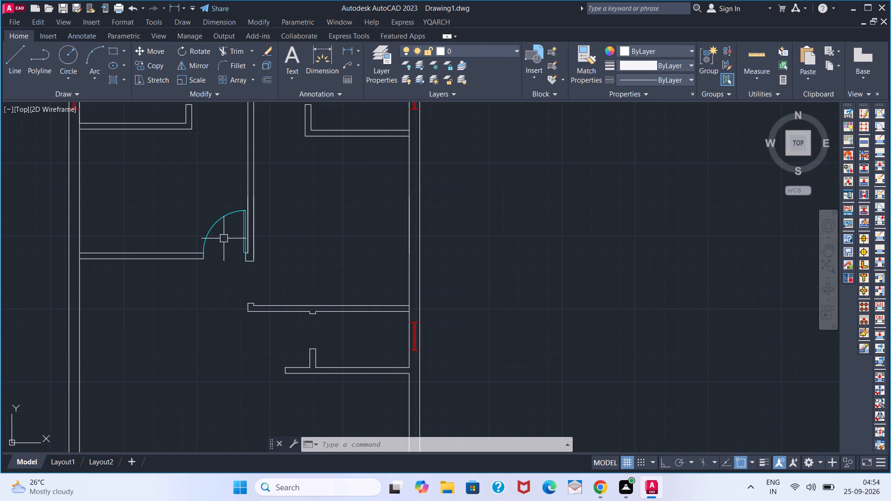
{"action": "left_click", "coordinate": [217, 224]}
{"action": "type", "text": "CO"}
{"action": "key", "text": "Return"}
{"action": "left_click", "coordinate": [245, 261]}
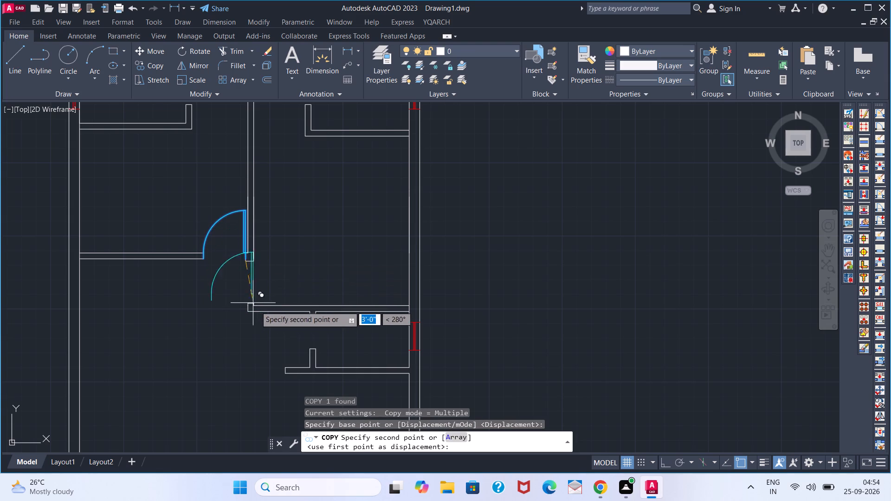
{"action": "left_click", "coordinate": [289, 295]}
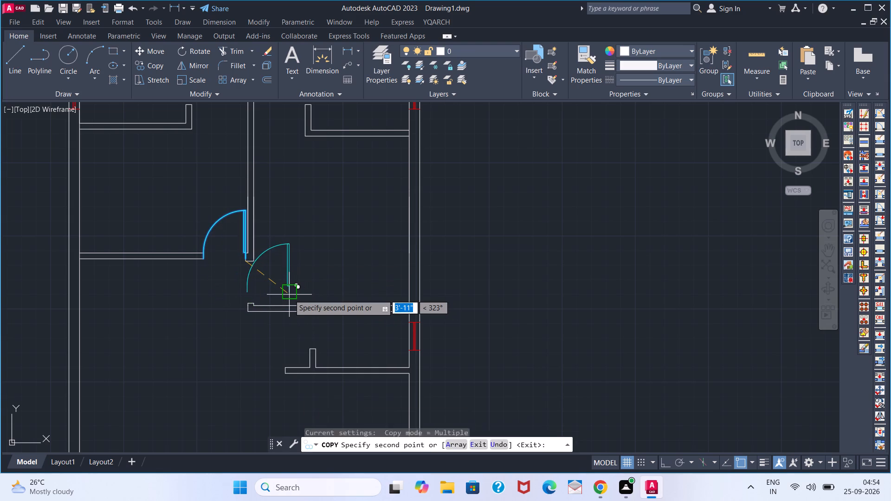
{"action": "key", "text": "Escape"}
Rotate the copied door 90° clockwise about its lower hinge corner with ortho on.
{"action": "left_click", "coordinate": [288, 279]}
{"action": "type", "text": "RO"}
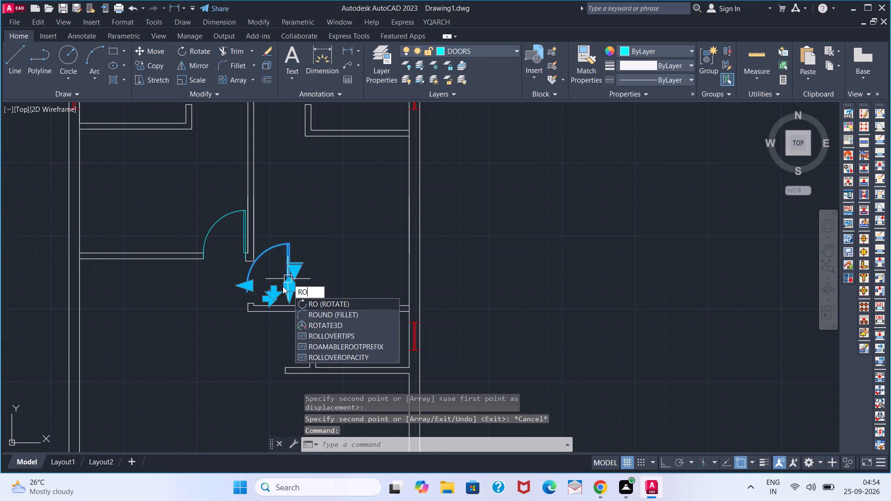
{"action": "key", "text": "Return"}
{"action": "key", "text": "ctrl+F8"}
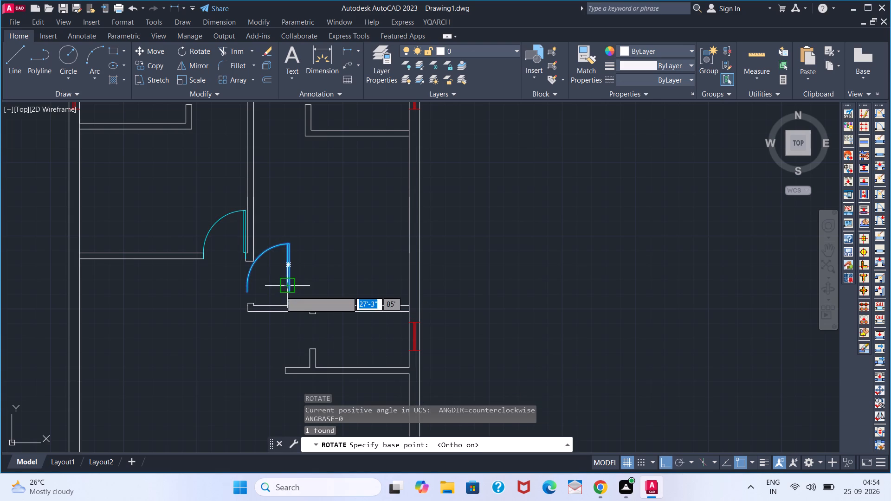
{"action": "left_click", "coordinate": [280, 294]}
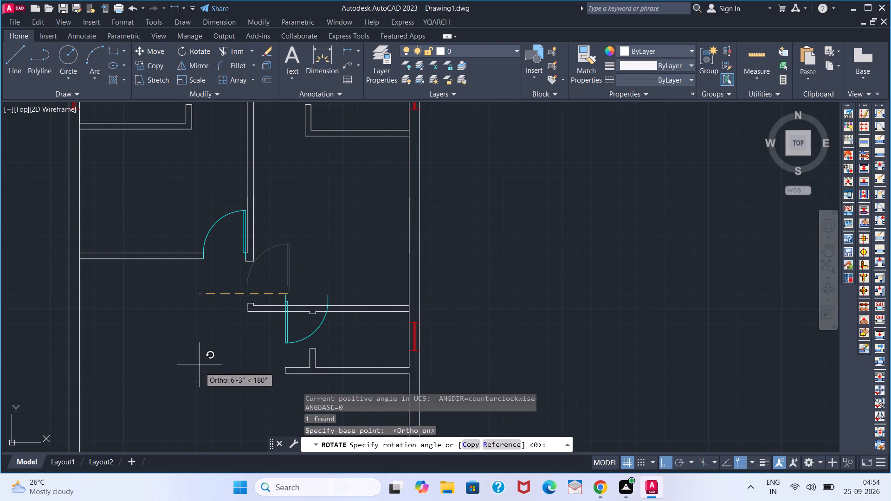
{"action": "left_click", "coordinate": [202, 391]}
Move the rotated door by its hinge corner onto the upper-left corner of the horizontal wall's end below the central wall.
{"action": "left_click", "coordinate": [306, 296]}
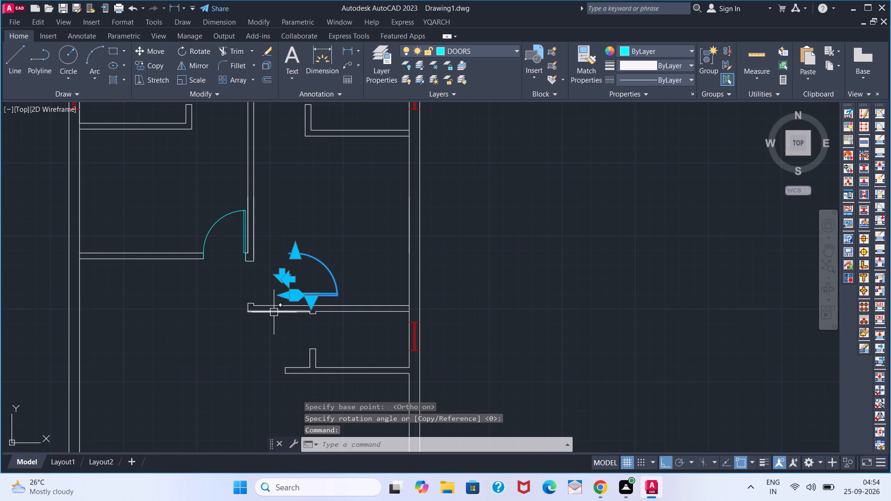
{"action": "key", "text": "m"}
{"action": "key", "text": "Return"}
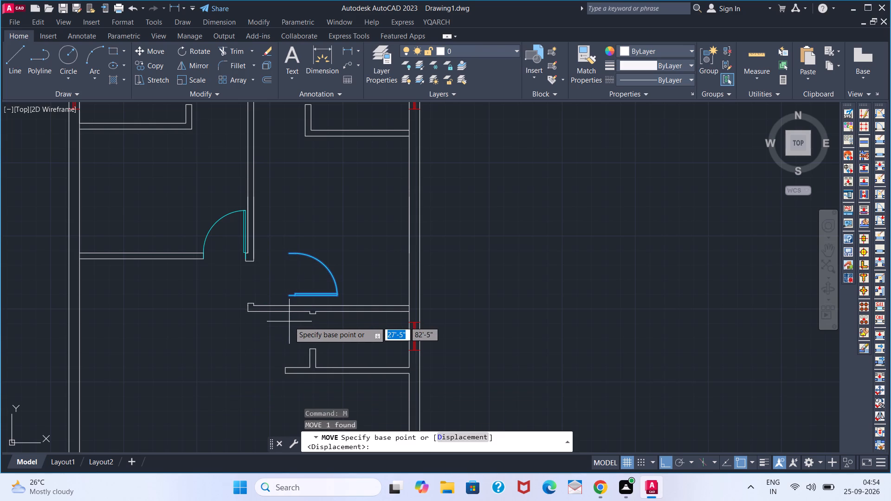
{"action": "key", "text": "ctrl+F8"}
{"action": "scroll", "coordinate": [293, 319], "scroll_direction": "up", "scroll_amount": 2}
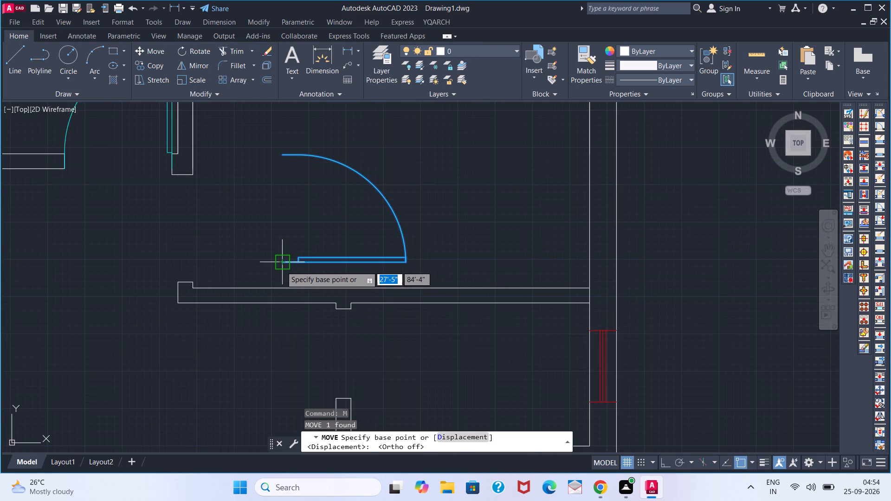
{"action": "left_click", "coordinate": [281, 266]}
{"action": "left_click", "coordinate": [179, 283]}
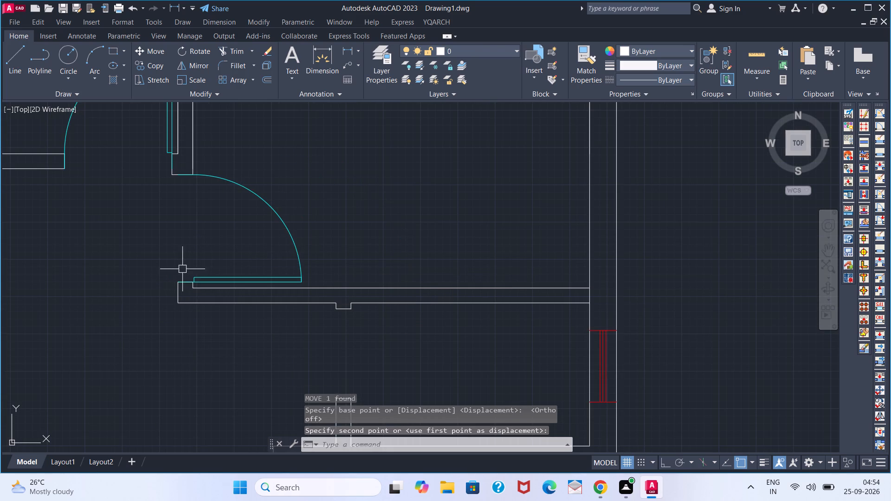
Copy the rotated door from its hinge corner to the short wall stub at the lower small room's opening.
{"action": "scroll", "coordinate": [124, 274], "scroll_direction": "down", "scroll_amount": 4}
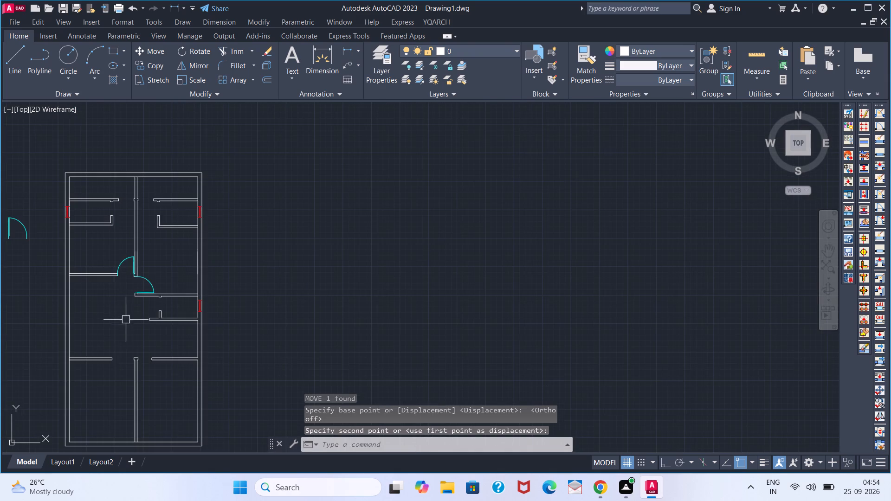
{"action": "middle_click_drag", "start_coordinate": [125, 322], "coordinate": [207, 280]}
{"action": "scroll", "coordinate": [226, 241], "scroll_direction": "up", "scroll_amount": 3}
{"action": "left_click", "coordinate": [242, 235]}
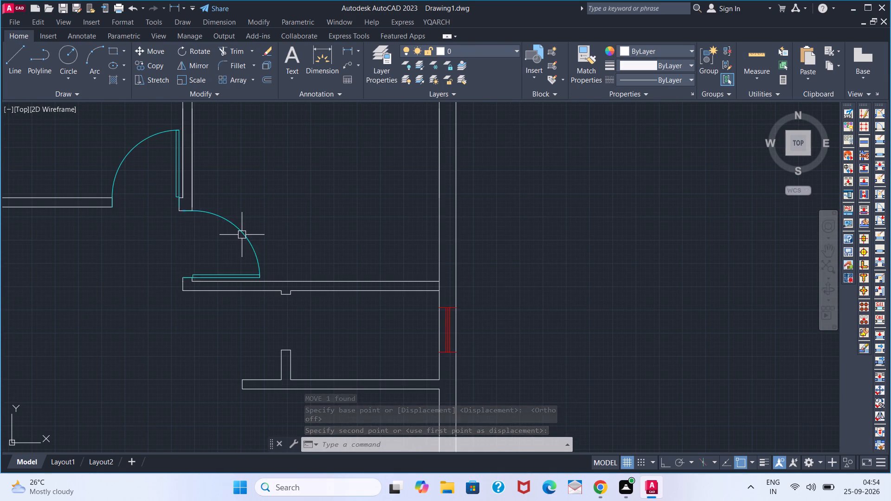
{"action": "key", "text": "c"}
{"action": "key", "text": "o"}
{"action": "key", "text": "Return"}
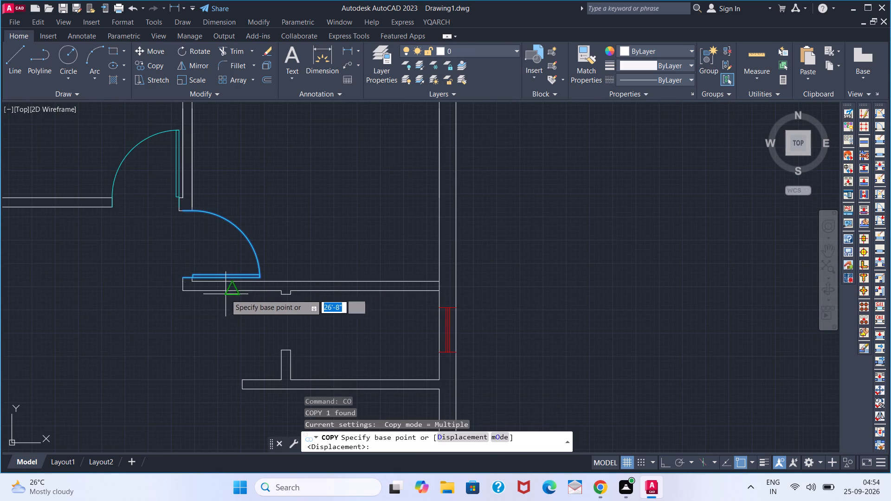
{"action": "left_click", "coordinate": [179, 281]}
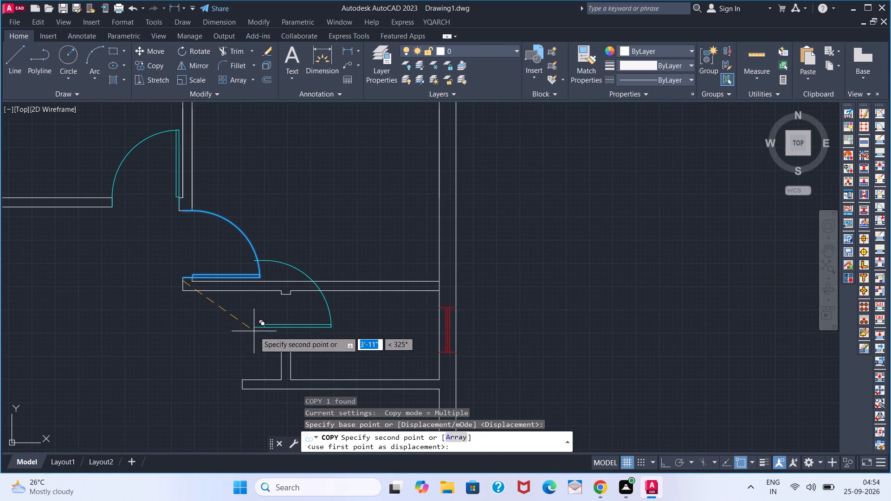
{"action": "left_click", "coordinate": [276, 346]}
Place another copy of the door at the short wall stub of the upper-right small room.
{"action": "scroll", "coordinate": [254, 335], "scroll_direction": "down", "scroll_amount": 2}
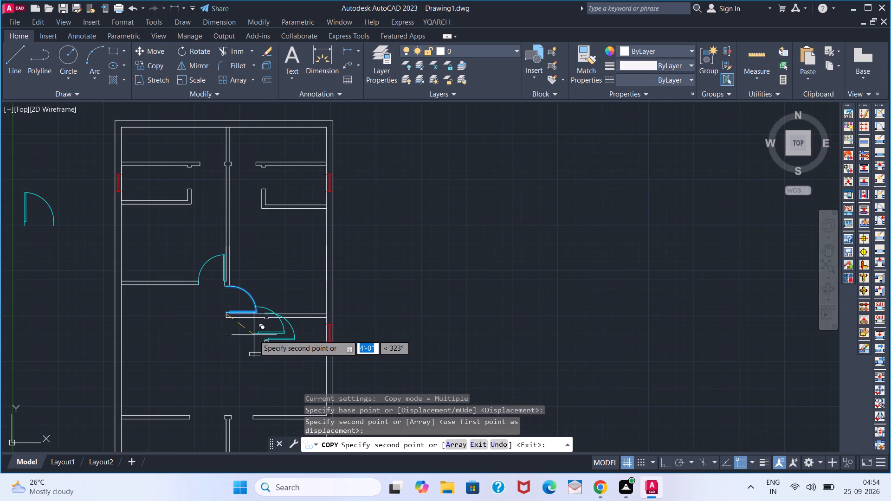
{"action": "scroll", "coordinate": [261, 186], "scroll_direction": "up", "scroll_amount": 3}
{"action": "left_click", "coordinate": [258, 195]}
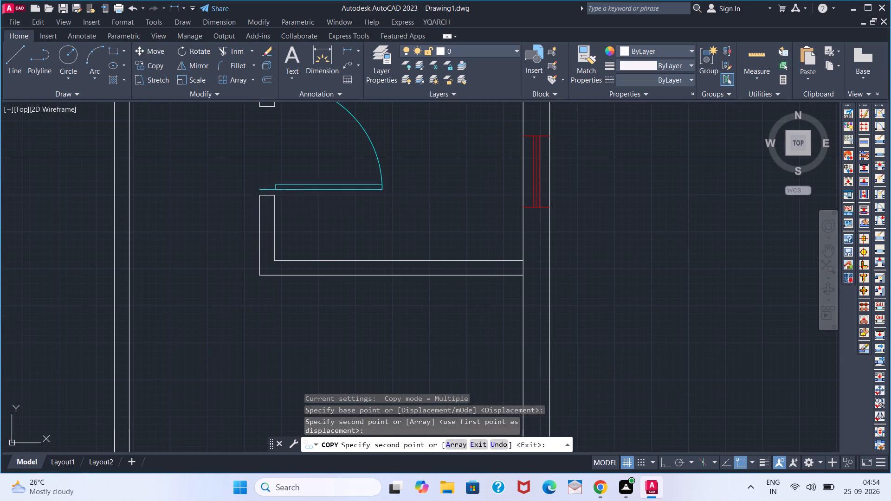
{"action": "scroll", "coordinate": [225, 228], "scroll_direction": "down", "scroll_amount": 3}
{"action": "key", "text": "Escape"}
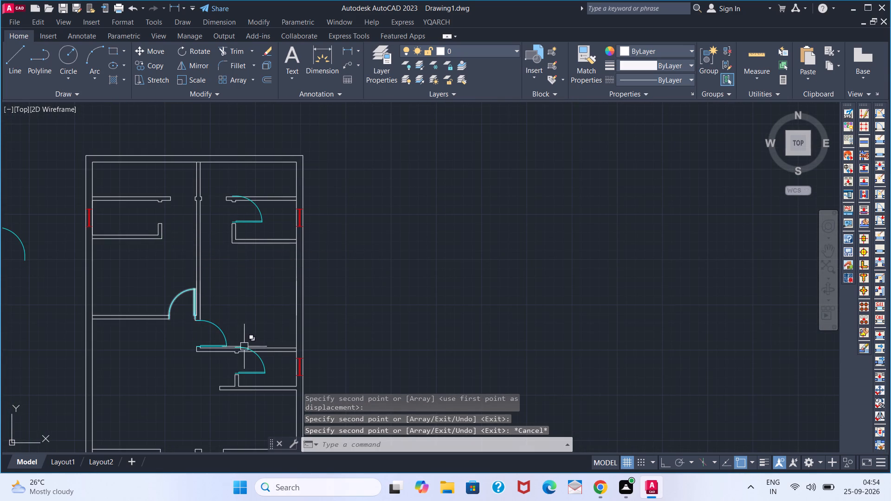
Flip the lower small room's door vertically so its leaf is along the room's upper wall.
{"action": "scroll", "coordinate": [256, 364], "scroll_direction": "up", "scroll_amount": 3}
{"action": "scroll", "coordinate": [255, 365], "scroll_direction": "down", "scroll_amount": 1}
{"action": "left_click", "coordinate": [239, 387]}
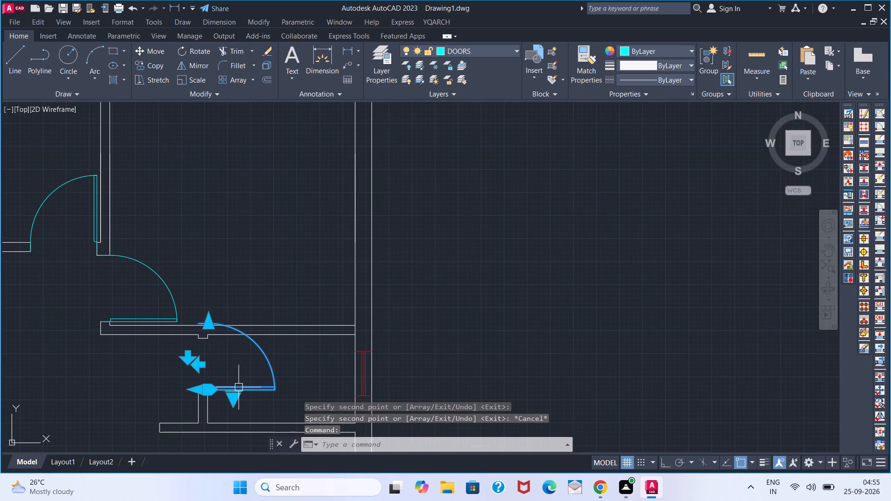
{"action": "left_click", "coordinate": [186, 360]}
{"action": "key", "text": "Escape"}
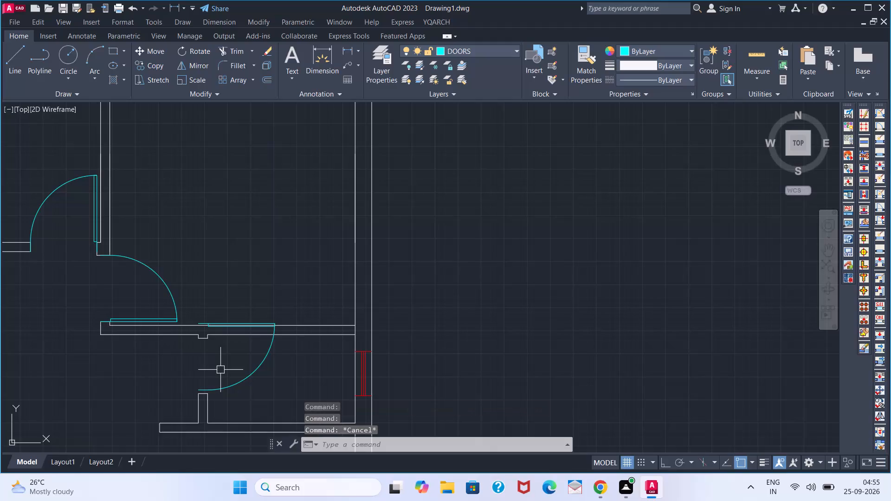
Move the flipped door by its hinge corner onto the lower-left corner of the upper wall's small nib.
{"action": "left_click", "coordinate": [216, 321]}
{"action": "scroll", "coordinate": [202, 323], "scroll_direction": "up", "scroll_amount": 3}
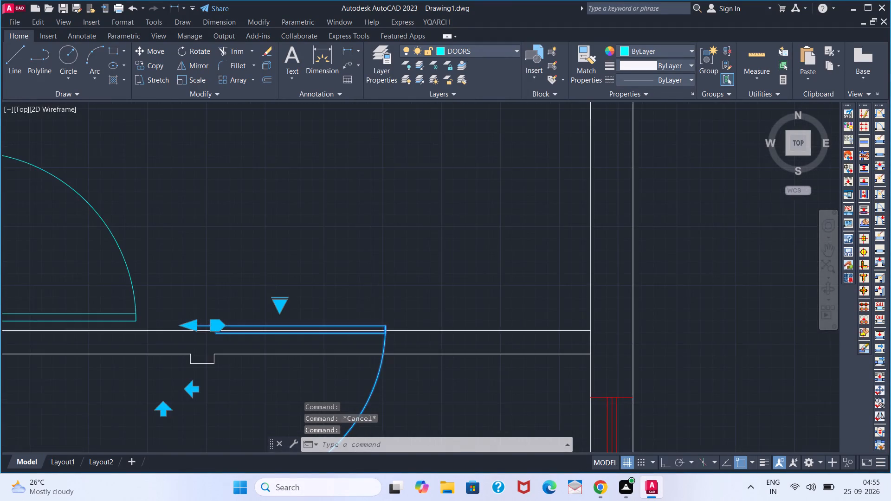
{"action": "key", "text": "m"}
{"action": "key", "text": "Return"}
{"action": "left_click", "coordinate": [183, 326]}
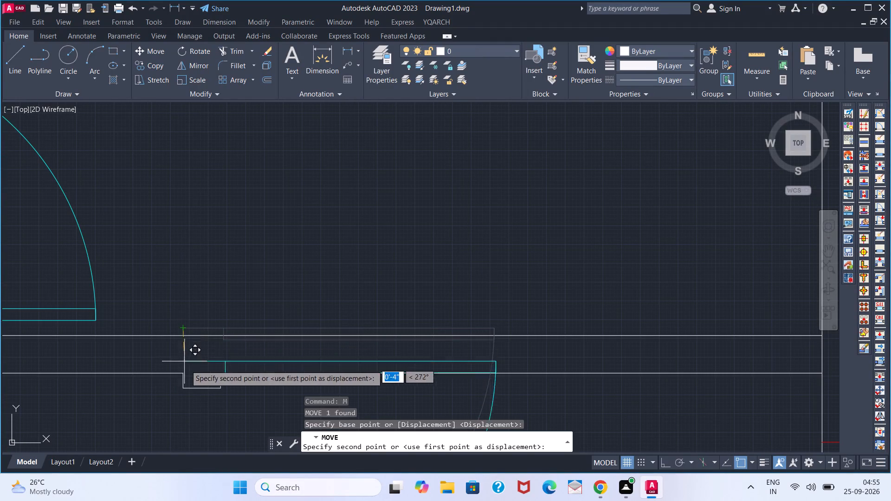
{"action": "left_click", "coordinate": [184, 393]}
Scale the lower small room's door down about its hinge corner to fit between the nib and the wall stub.
{"action": "scroll", "coordinate": [183, 389], "scroll_direction": "down", "scroll_amount": 2}
{"action": "middle_click_drag", "start_coordinate": [180, 386], "coordinate": [214, 238]}
{"action": "middle_click", "coordinate": [215, 237]}
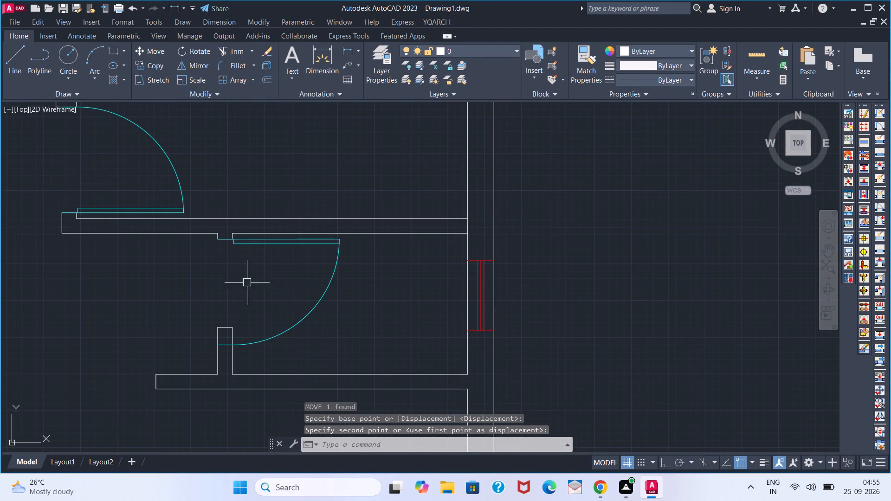
{"action": "left_click", "coordinate": [290, 246]}
{"action": "key", "text": "s"}
{"action": "type", "text": "C"}
{"action": "key", "text": "space"}
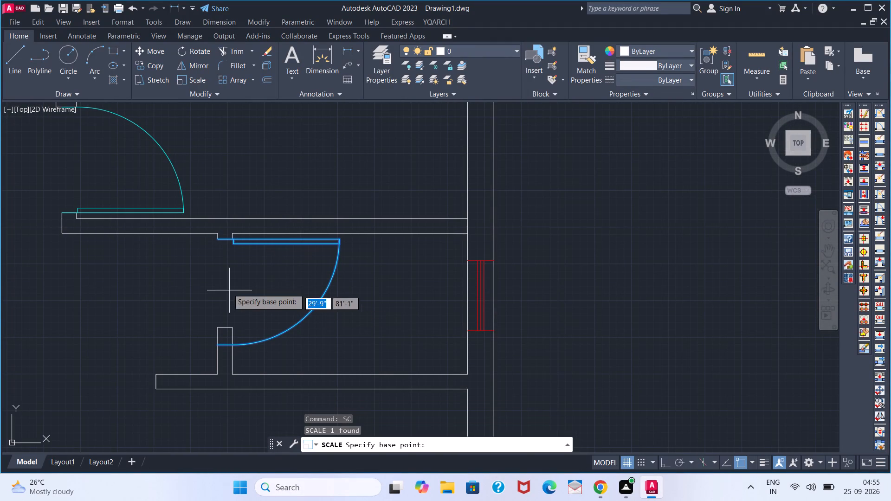
{"action": "left_click", "coordinate": [214, 244]}
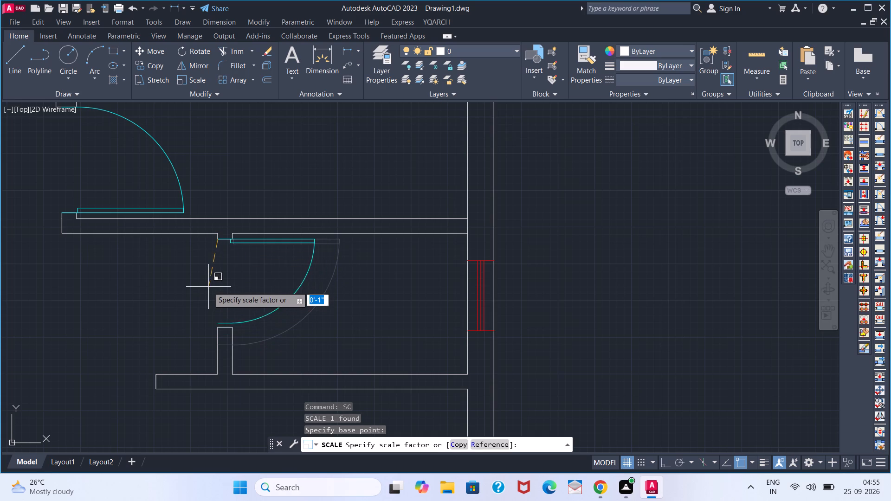
{"action": "left_click", "coordinate": [209, 289]}
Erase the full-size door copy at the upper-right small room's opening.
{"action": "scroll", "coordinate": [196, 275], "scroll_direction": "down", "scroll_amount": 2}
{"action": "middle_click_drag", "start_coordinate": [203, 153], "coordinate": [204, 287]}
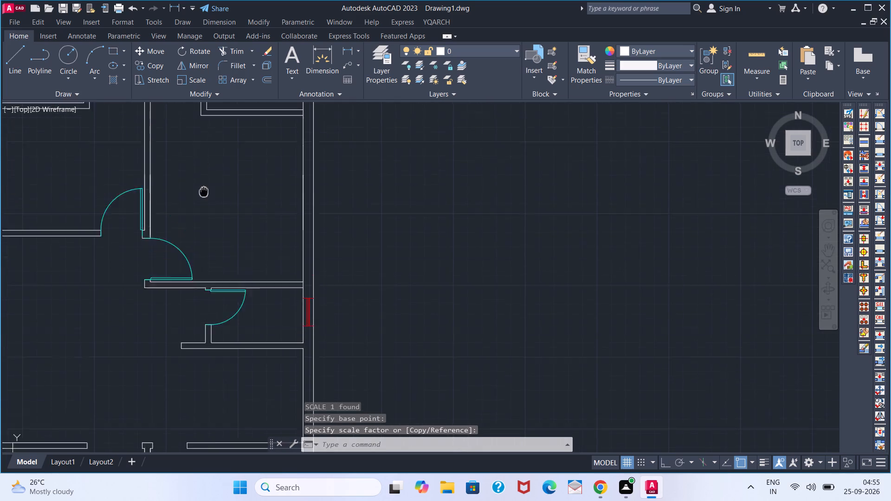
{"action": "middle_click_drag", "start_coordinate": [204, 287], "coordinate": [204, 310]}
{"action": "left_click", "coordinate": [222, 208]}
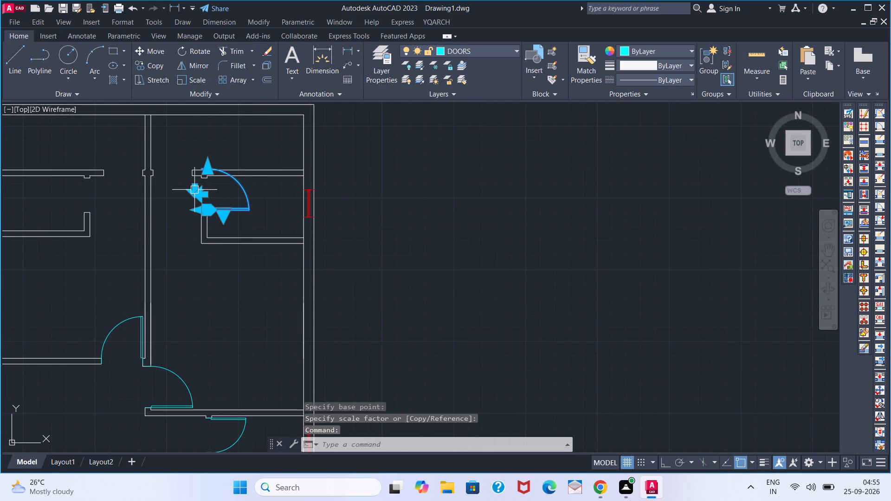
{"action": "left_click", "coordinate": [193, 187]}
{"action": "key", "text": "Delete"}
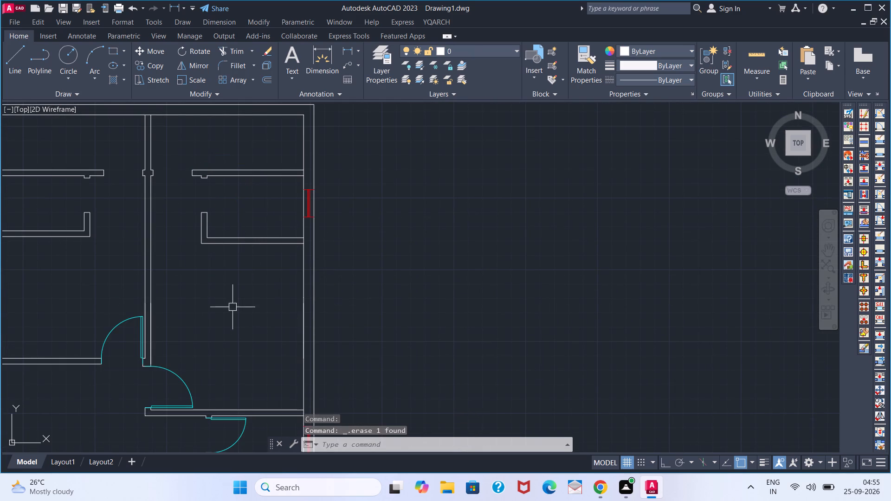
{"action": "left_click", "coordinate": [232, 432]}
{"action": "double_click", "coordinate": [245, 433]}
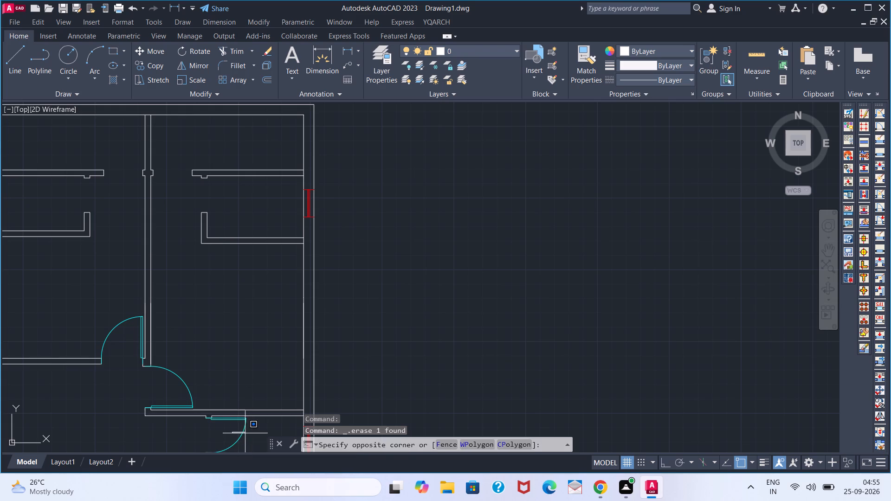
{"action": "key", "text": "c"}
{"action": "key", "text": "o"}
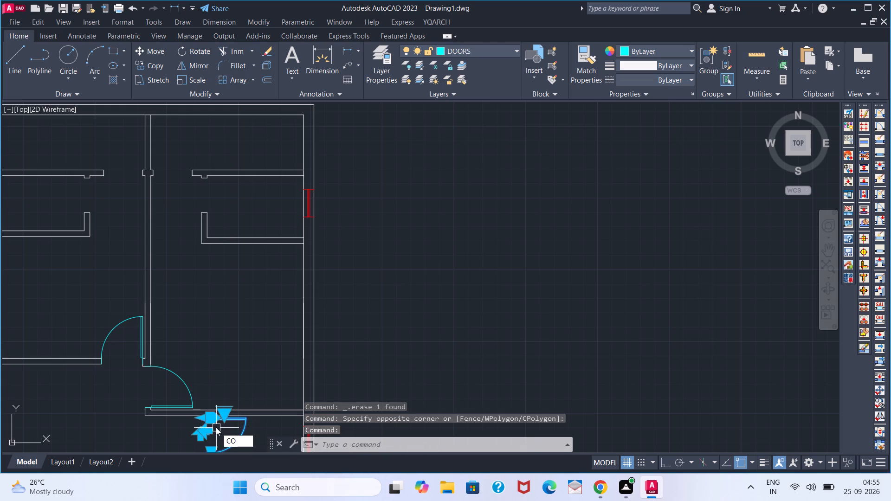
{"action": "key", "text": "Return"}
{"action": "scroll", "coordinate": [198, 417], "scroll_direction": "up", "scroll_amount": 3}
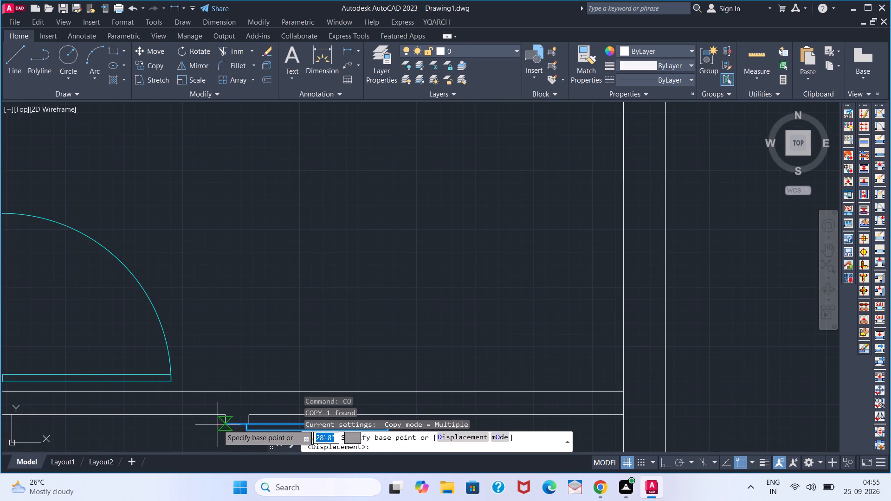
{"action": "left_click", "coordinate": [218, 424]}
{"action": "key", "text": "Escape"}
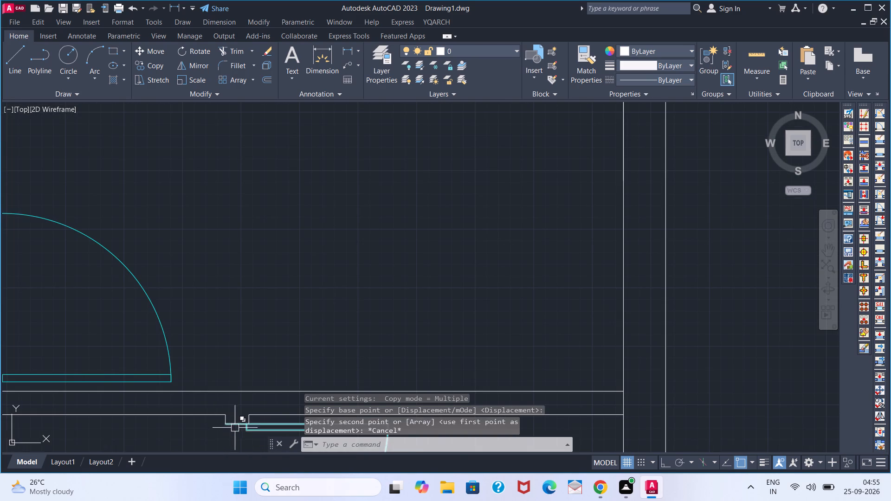
Copy the lower small room's door by its hinge corner onto the lower-left corner of the upper-right small room's wall nib.
{"action": "left_click", "coordinate": [241, 430]}
{"action": "left_click", "coordinate": [245, 429]}
{"action": "left_click", "coordinate": [245, 429]}
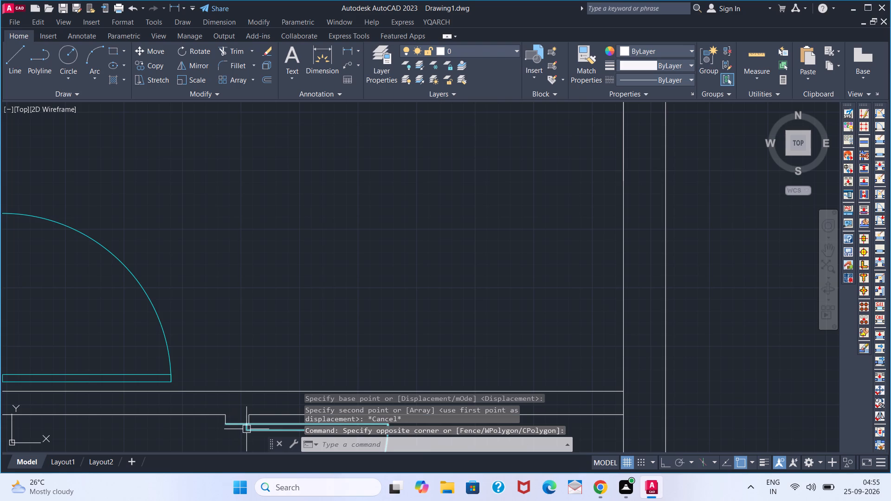
{"action": "left_click", "coordinate": [247, 429]}
{"action": "type", "text": "CO"}
{"action": "key", "text": "Return"}
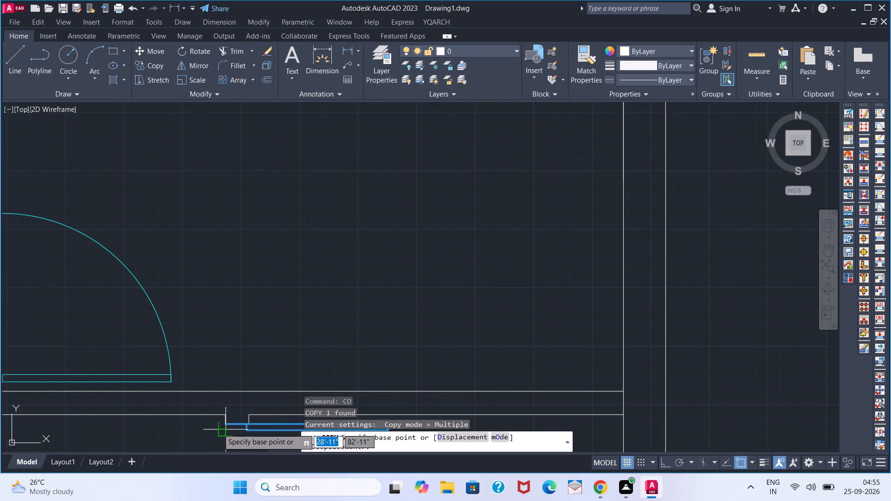
{"action": "left_click", "coordinate": [222, 426]}
{"action": "scroll", "coordinate": [210, 317], "scroll_direction": "down", "scroll_amount": 2}
{"action": "middle_click_drag", "start_coordinate": [229, 158], "coordinate": [200, 440]}
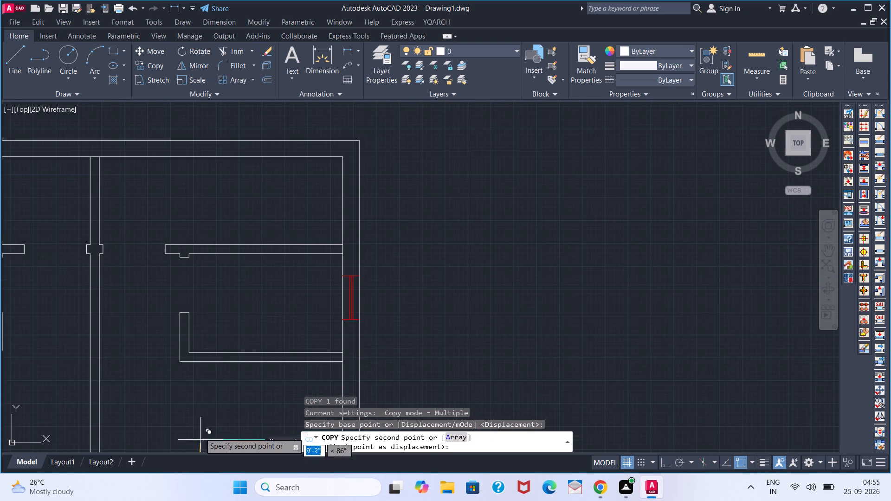
{"action": "scroll", "coordinate": [178, 275], "scroll_direction": "up", "scroll_amount": 3}
{"action": "left_click", "coordinate": [180, 211]}
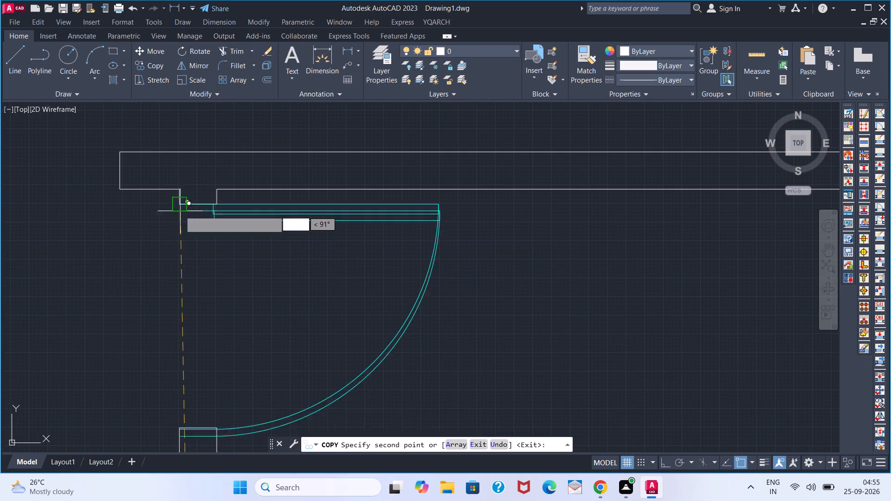
{"action": "key", "text": "Escape"}
Copy the upper-right small room's door by its hinge corner onto the matching nib corner in the upper-left small room.
{"action": "scroll", "coordinate": [181, 307], "scroll_direction": "down", "scroll_amount": 3}
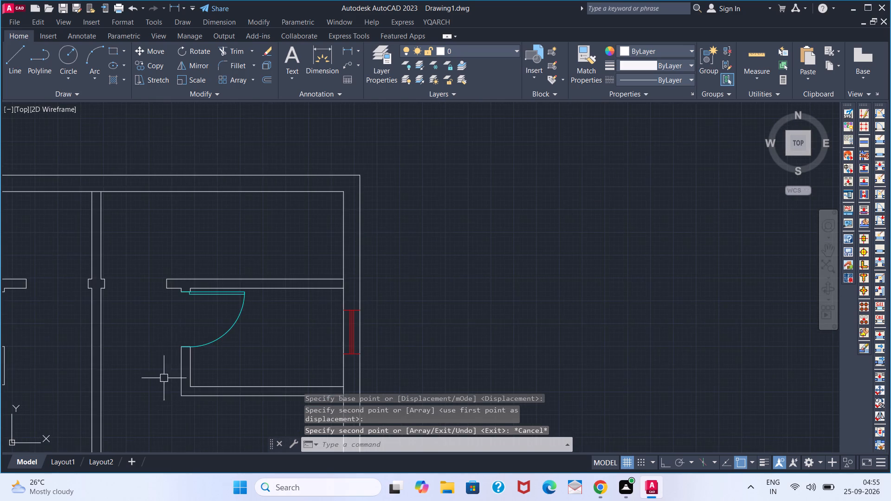
{"action": "scroll", "coordinate": [161, 384], "scroll_direction": "down", "scroll_amount": 2}
{"action": "middle_click_drag", "start_coordinate": [150, 380], "coordinate": [213, 352]}
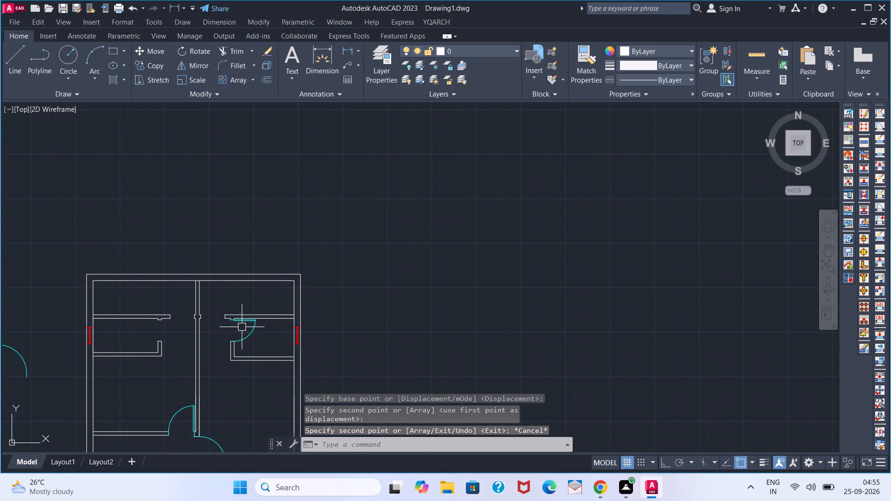
{"action": "left_click", "coordinate": [249, 323]}
{"action": "type", "text": "CO"}
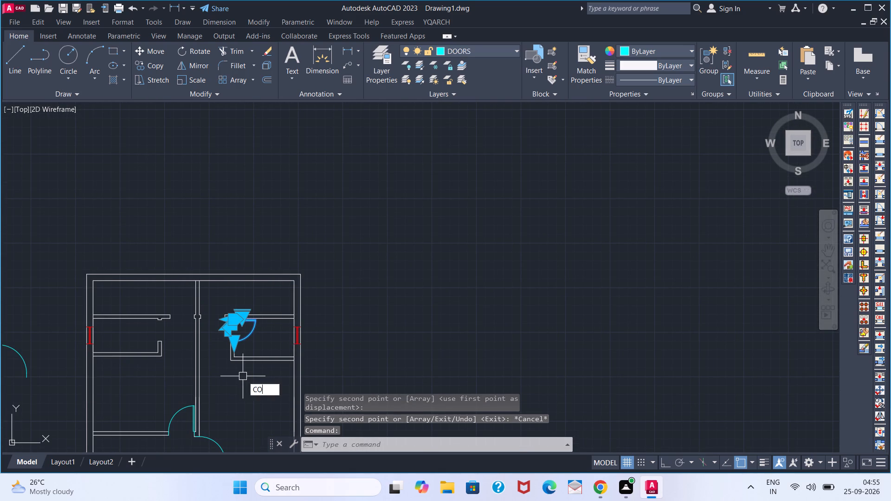
{"action": "key", "text": "Return"}
{"action": "scroll", "coordinate": [228, 320], "scroll_direction": "up", "scroll_amount": 2}
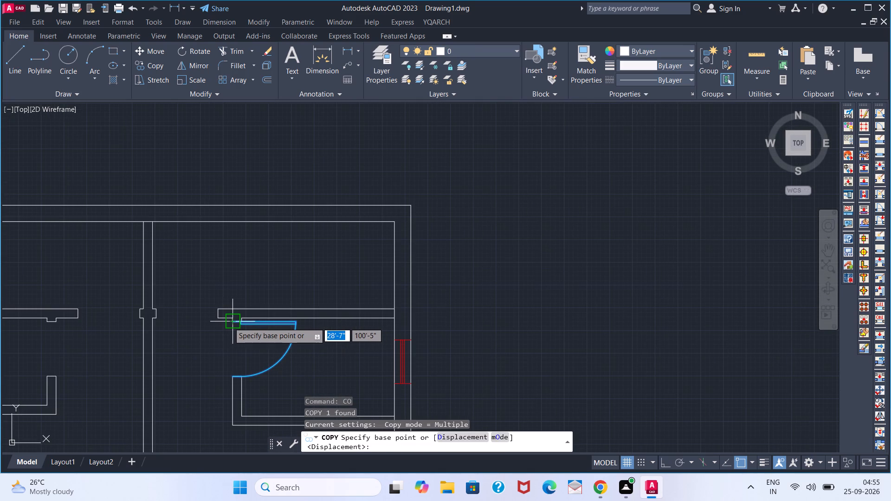
{"action": "left_click", "coordinate": [229, 322]}
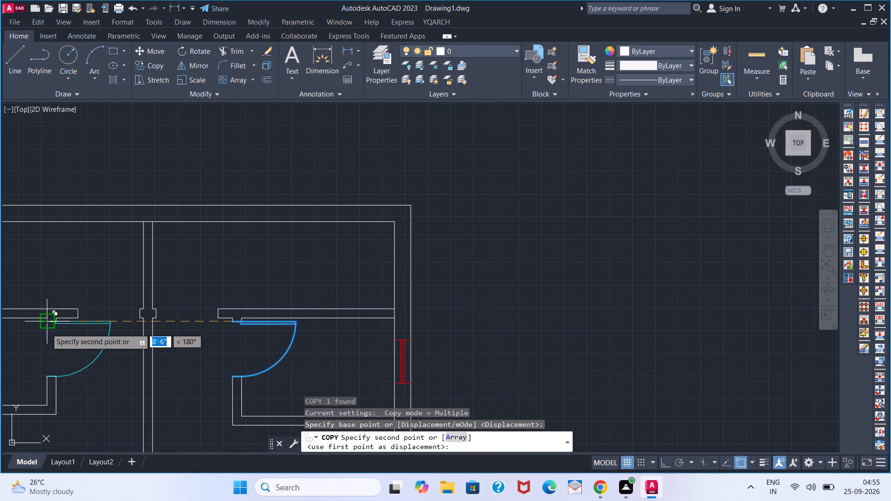
{"action": "left_click", "coordinate": [46, 328]}
{"action": "key", "text": "Escape"}
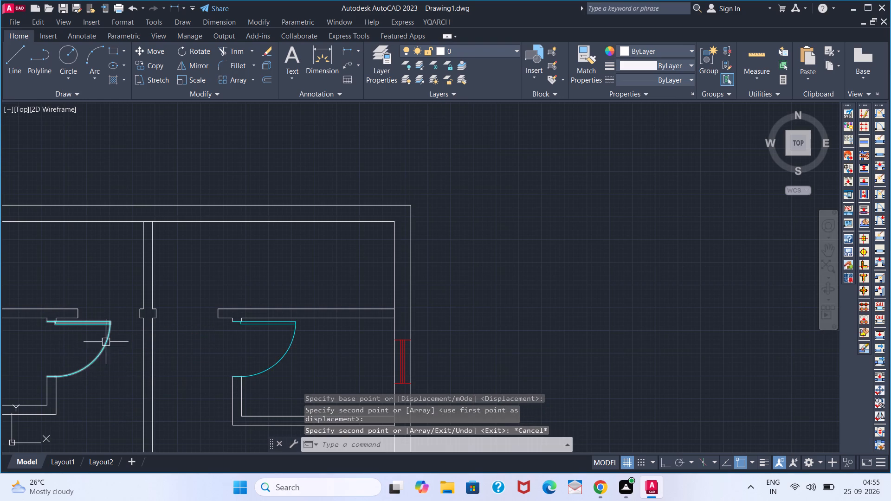
Flip the upper-left small room's door horizontally so it swings into that room.
{"action": "left_click", "coordinate": [106, 342]}
{"action": "scroll", "coordinate": [57, 329], "scroll_direction": "up", "scroll_amount": 3}
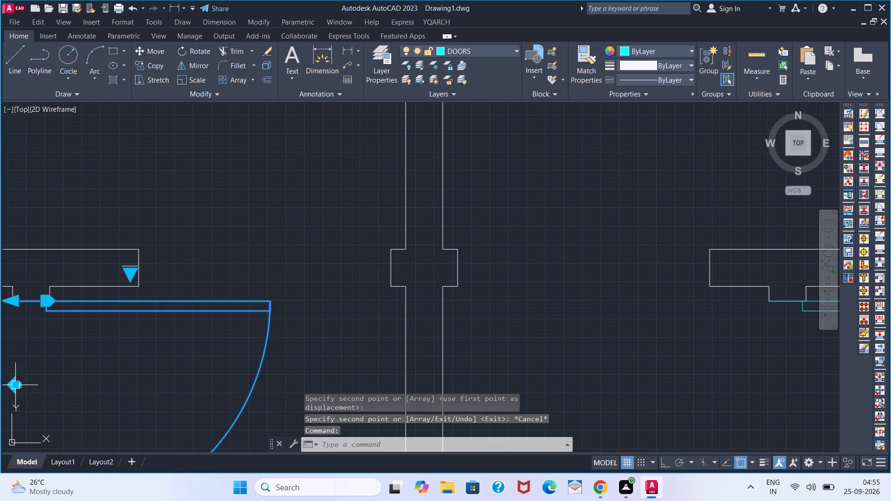
{"action": "left_click", "coordinate": [17, 387]}
{"action": "key", "text": "Escape"}
{"action": "scroll", "coordinate": [70, 351], "scroll_direction": "down", "scroll_amount": 3}
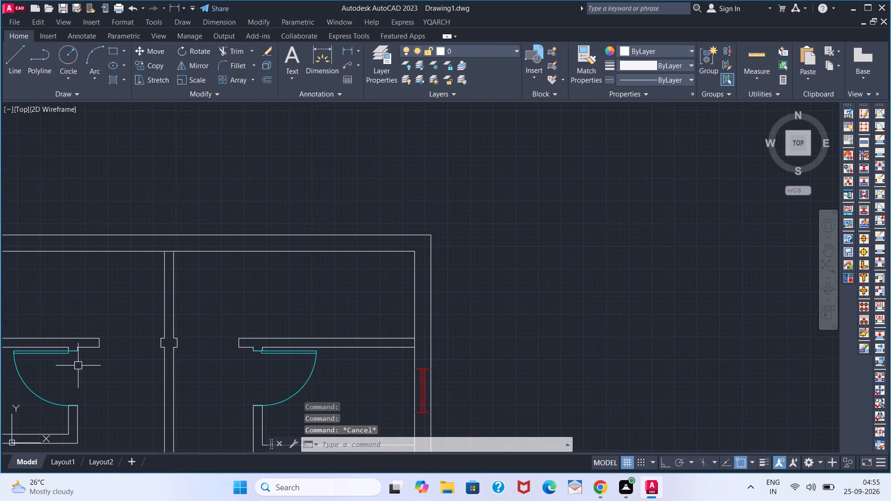
Move the flipped door by its hinge end onto the lower-right corner of the upper-left small room's wall nib.
{"action": "scroll", "coordinate": [64, 357], "scroll_direction": "up", "scroll_amount": 3}
{"action": "left_click", "coordinate": [62, 342]}
{"action": "scroll", "coordinate": [98, 342], "scroll_direction": "up", "scroll_amount": 4}
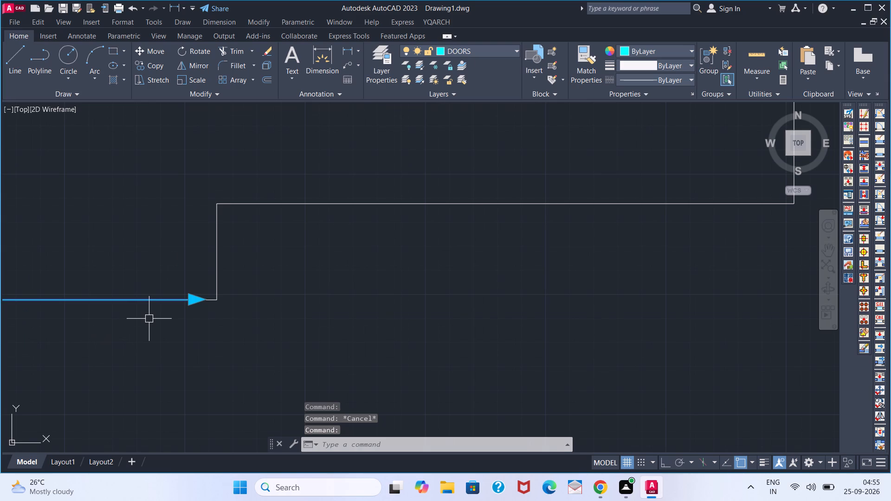
{"action": "key", "text": "m"}
{"action": "key", "text": "Return"}
{"action": "left_click", "coordinate": [191, 305]}
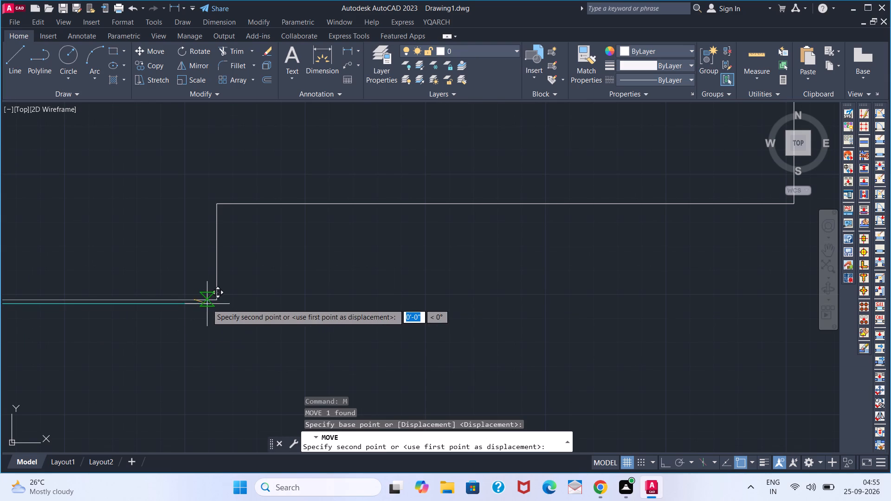
{"action": "left_click", "coordinate": [213, 303]}
Erase the spare door block standing outside the plan, left of the building.
{"action": "scroll", "coordinate": [214, 321], "scroll_direction": "down", "scroll_amount": 7}
{"action": "scroll", "coordinate": [256, 377], "scroll_direction": "down", "scroll_amount": 1}
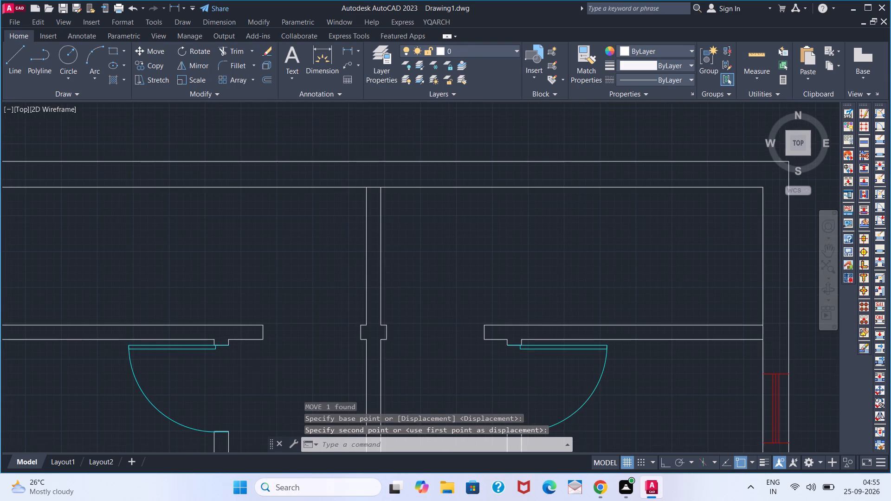
{"action": "scroll", "coordinate": [256, 377], "scroll_direction": "down", "scroll_amount": 1}
{"action": "middle_click_drag", "start_coordinate": [262, 390], "coordinate": [212, 278]}
{"action": "scroll", "coordinate": [212, 281], "scroll_direction": "down", "scroll_amount": 2}
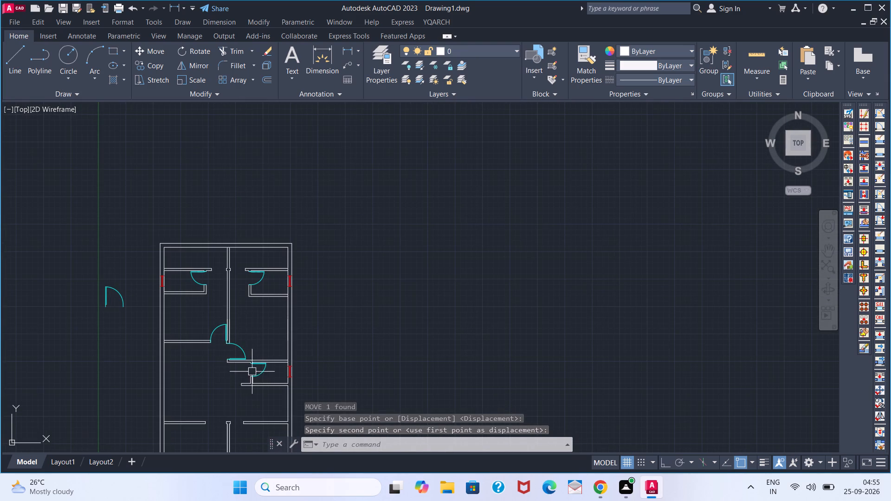
{"action": "middle_click_drag", "start_coordinate": [245, 365], "coordinate": [221, 237]}
{"action": "scroll", "coordinate": [224, 273], "scroll_direction": "up", "scroll_amount": 1}
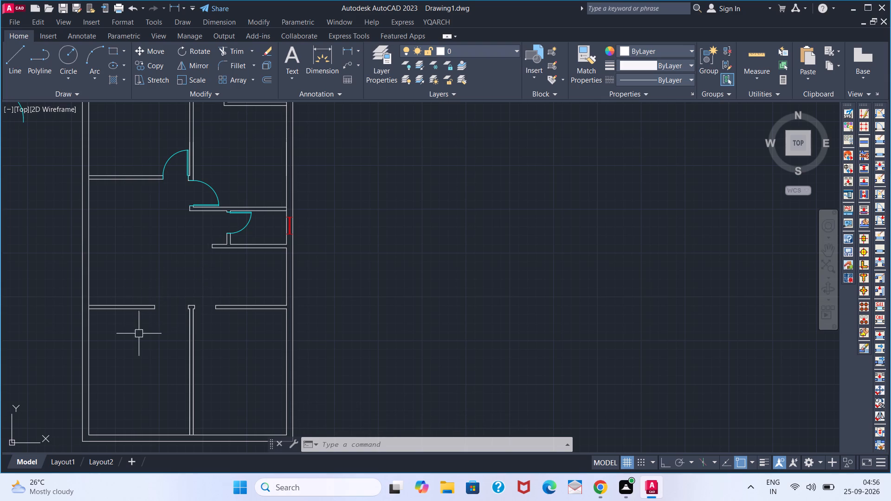
{"action": "scroll", "coordinate": [140, 309], "scroll_direction": "down", "scroll_amount": 1}
{"action": "middle_click_drag", "start_coordinate": [63, 194], "coordinate": [122, 235]}
{"action": "left_click", "coordinate": [121, 222]}
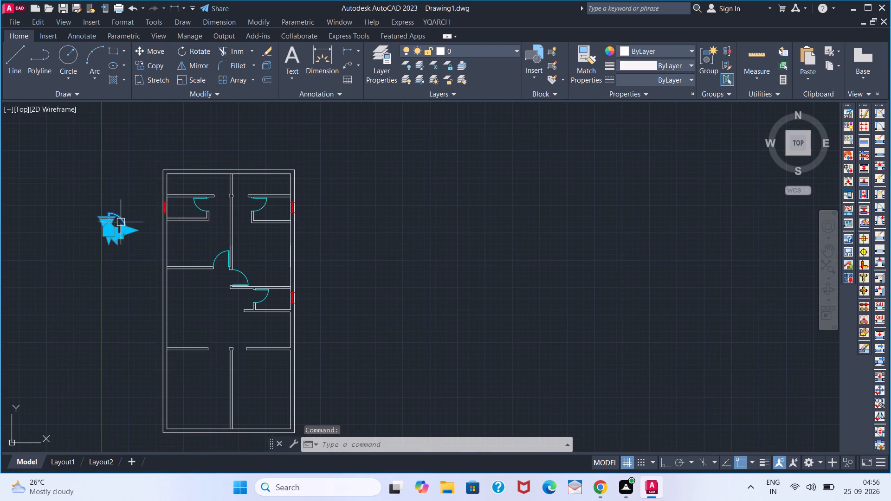
{"action": "key", "text": "Delete"}
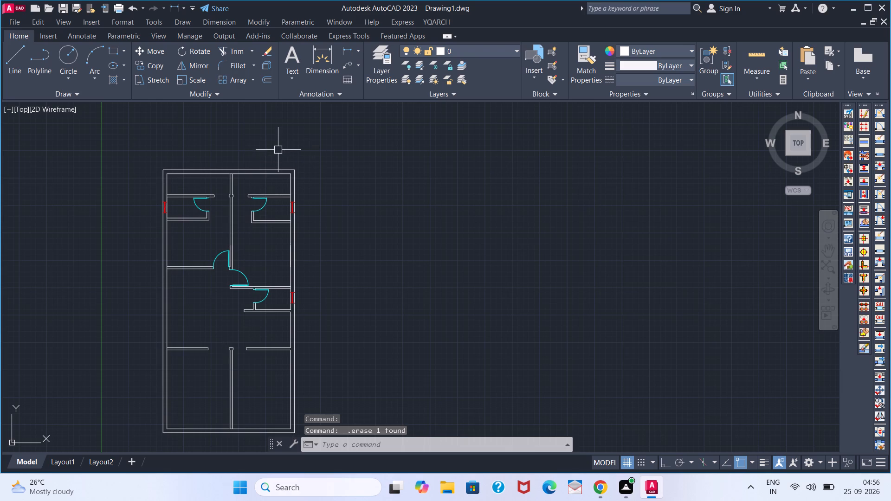
Make DOORS the current layer.
{"action": "left_click", "coordinate": [458, 46]}
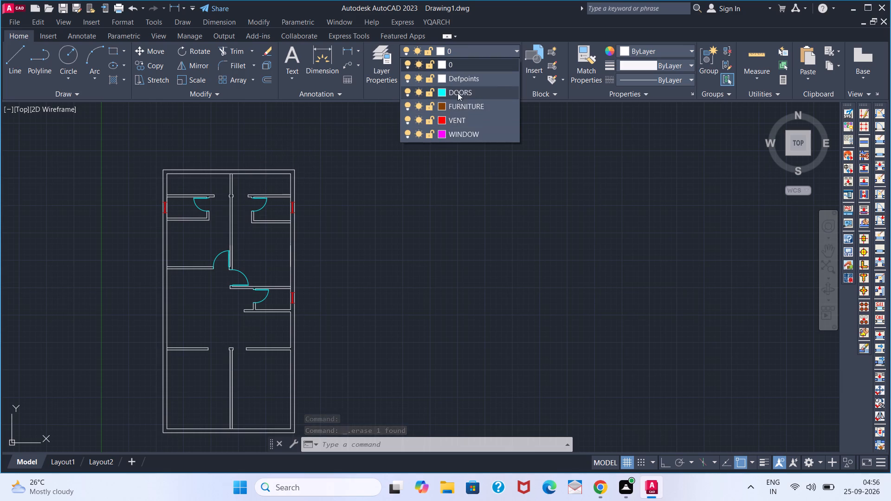
{"action": "left_click", "coordinate": [458, 92]}
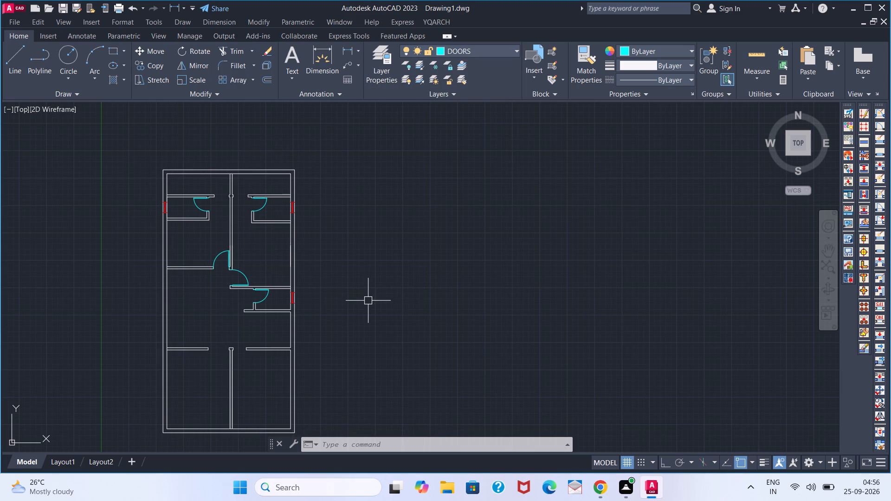
With Ortho on, draw a 4' horizontal line right of the plan with a 4' vertical line rising from each end.
{"action": "key", "text": "ctrl+F8"}
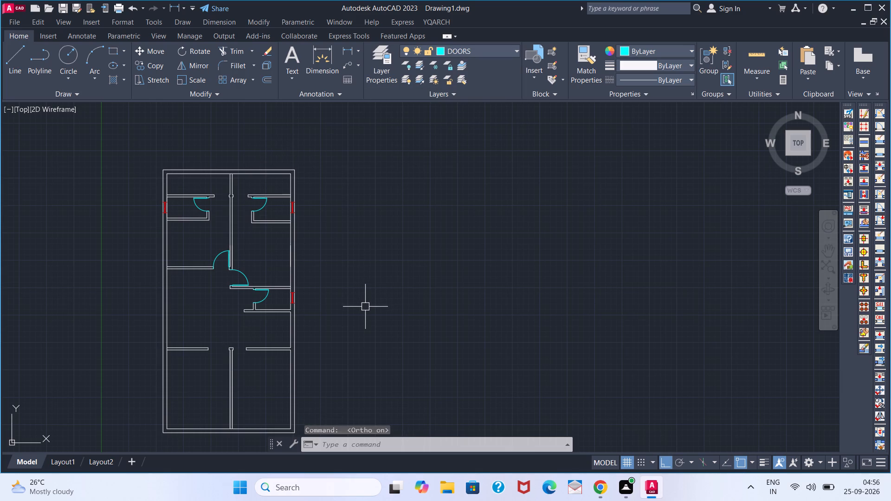
{"action": "key", "text": "l"}
{"action": "key", "text": "Return"}
{"action": "left_click", "coordinate": [327, 318]}
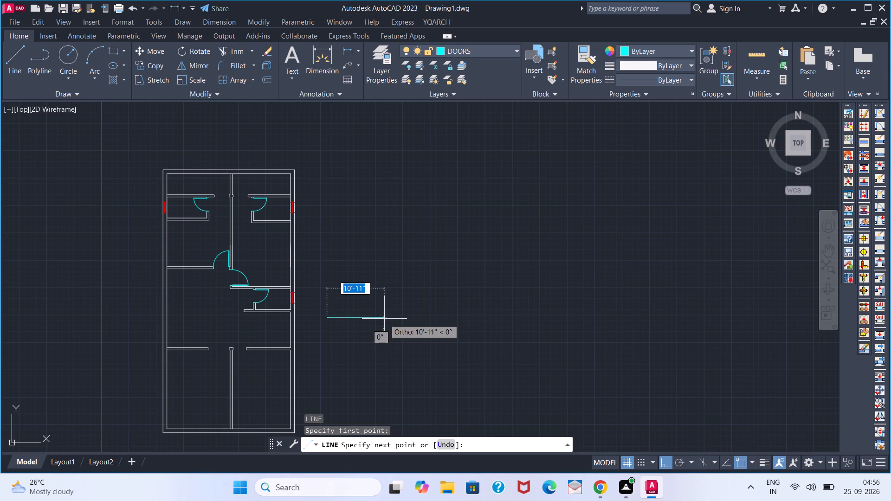
{"action": "type", "text": "4'"}
{"action": "key", "text": "Return"}
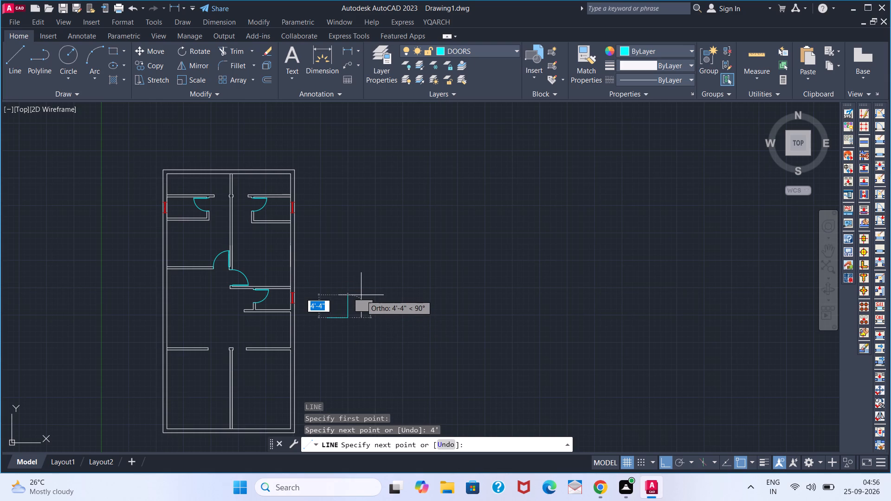
{"action": "type", "text": "4'"}
{"action": "key", "text": "Return"}
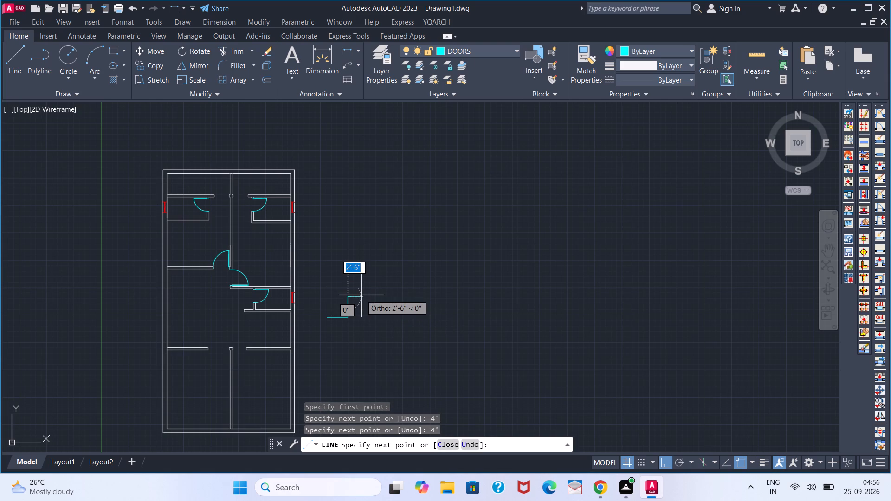
{"action": "key", "text": "Escape"}
{"action": "key", "text": "space"}
{"action": "left_click", "coordinate": [326, 315]}
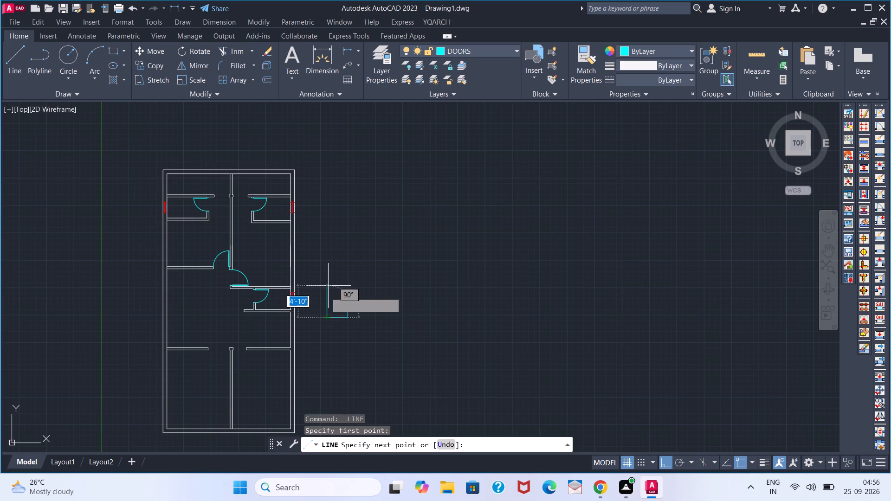
{"action": "type", "text": "4'"}
{"action": "key", "text": "Return"}
{"action": "key", "text": "space"}
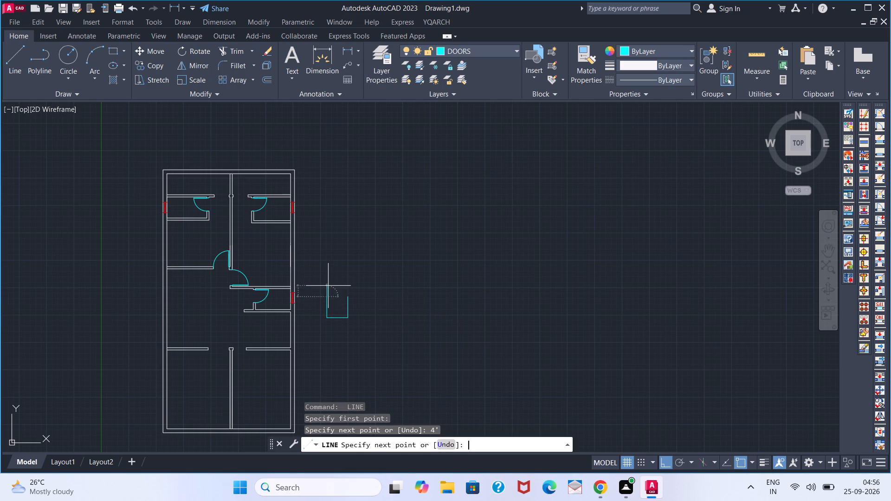
Offset both 4' vertical lines inward by 1" to form the two door leaves.
{"action": "scroll", "coordinate": [341, 317], "scroll_direction": "up", "scroll_amount": 3}
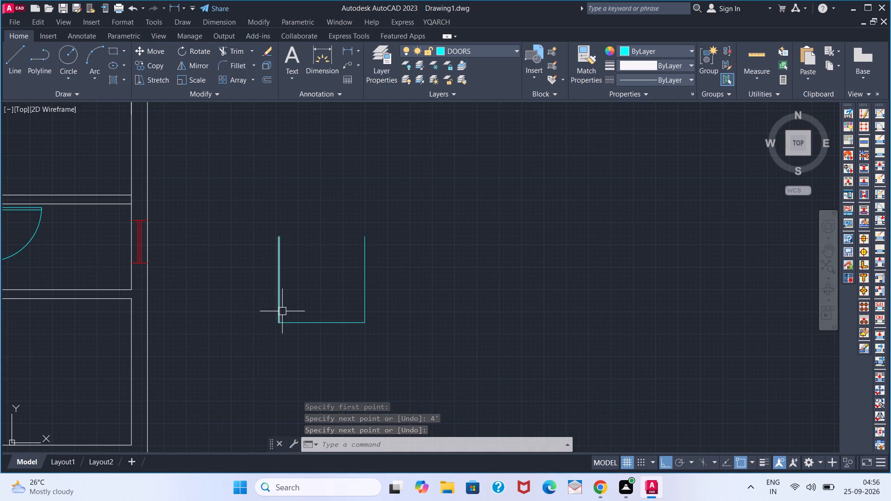
{"action": "key", "text": "o"}
{"action": "key", "text": "Return"}
{"action": "key", "text": "1"}
{"action": "key", "text": "Return"}
{"action": "left_click", "coordinate": [281, 311]}
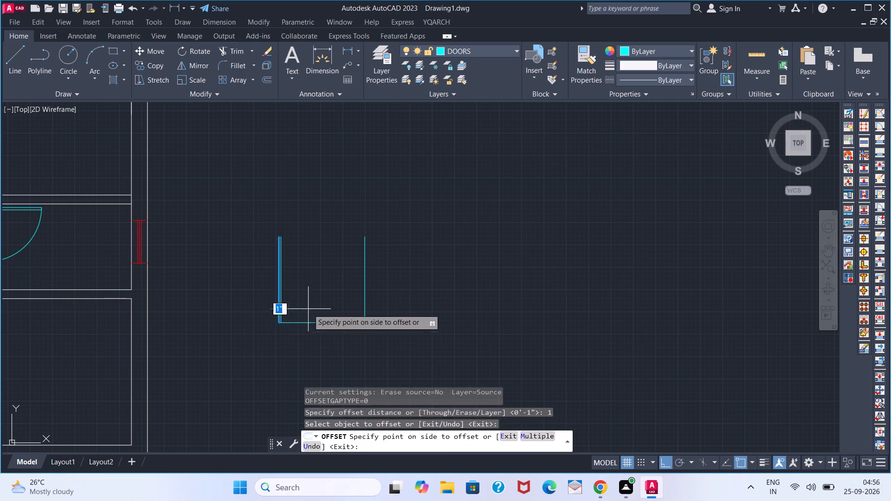
{"action": "left_click", "coordinate": [308, 309]}
{"action": "left_click", "coordinate": [368, 301]}
{"action": "left_click", "coordinate": [340, 301]}
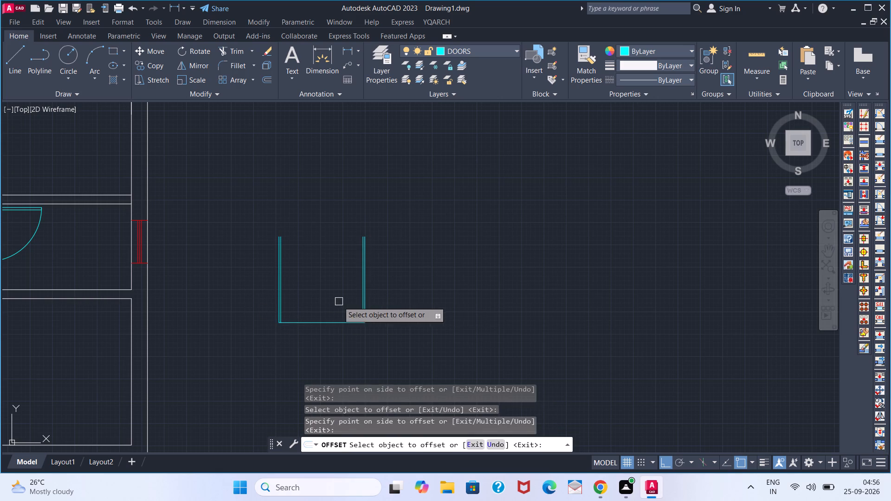
{"action": "key", "text": "space"}
{"action": "scroll", "coordinate": [271, 319], "scroll_direction": "up", "scroll_amount": 2}
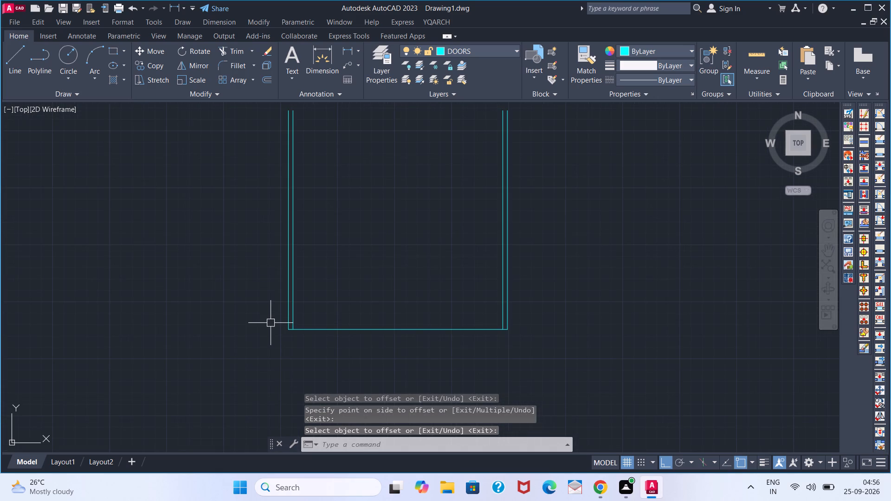
Draw two 2' radius circles centred on the ends of the 4' base line, meeting at its midpoint.
{"action": "key", "text": "c"}
{"action": "key", "text": "Return"}
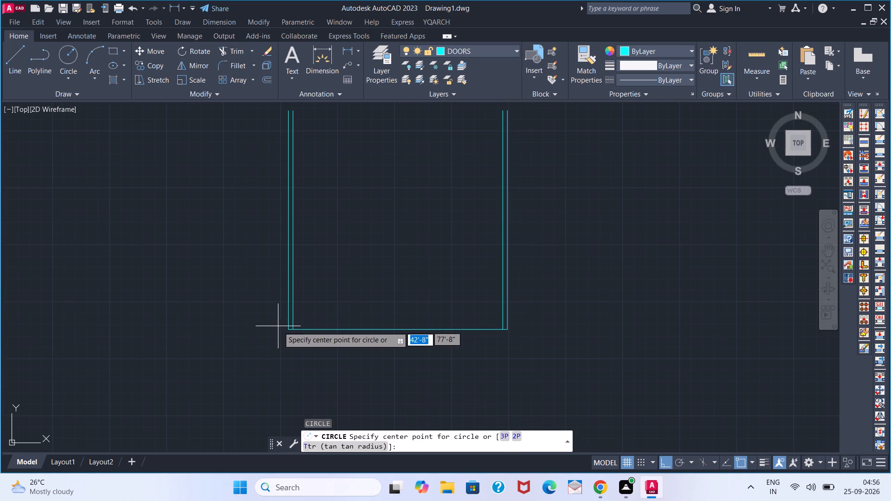
{"action": "left_click", "coordinate": [281, 328]}
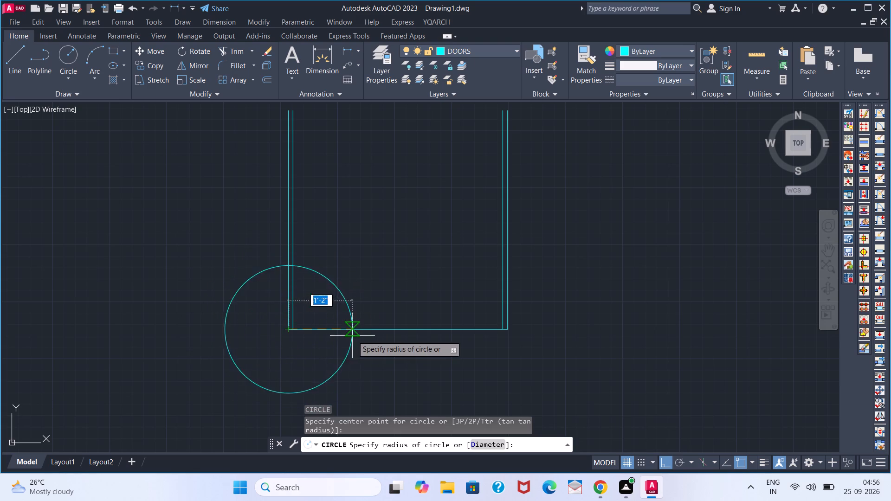
{"action": "left_click", "coordinate": [396, 332]}
{"action": "key", "text": "space"}
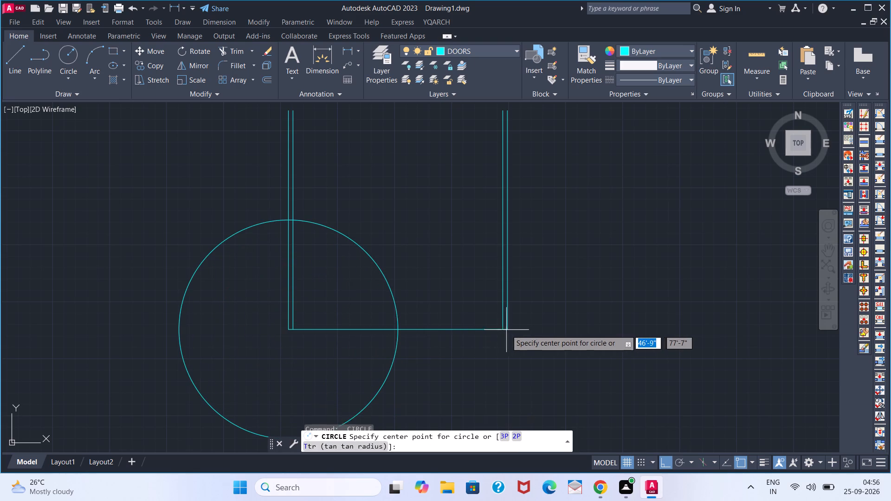
{"action": "left_click", "coordinate": [506, 330]}
{"action": "left_click", "coordinate": [400, 335]}
{"action": "key", "text": "space"}
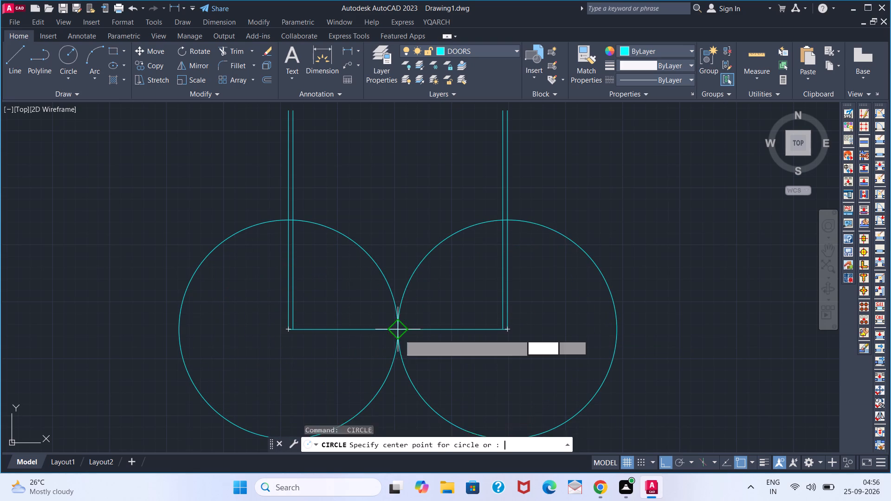
{"action": "key", "text": "Escape"}
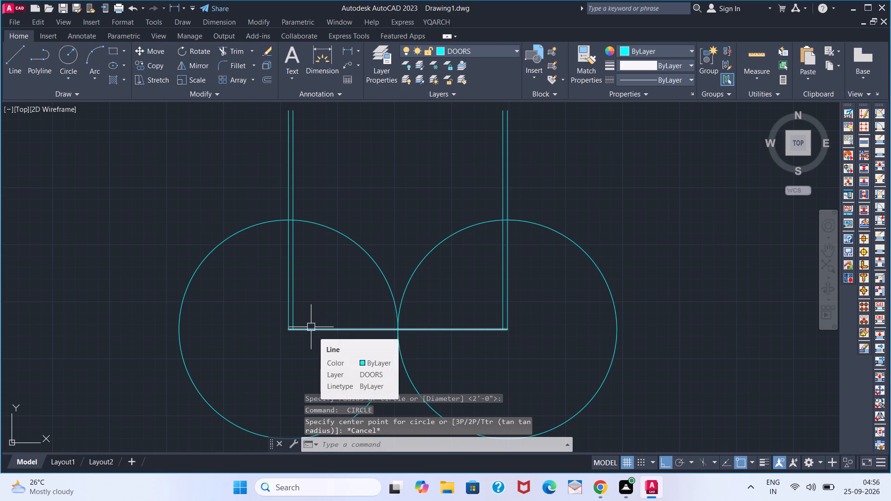
Trim the circles to two quarter-circle door swings, cut the leaf lines off at the arcs, and remove the base line.
{"action": "type", "text": "TR"}
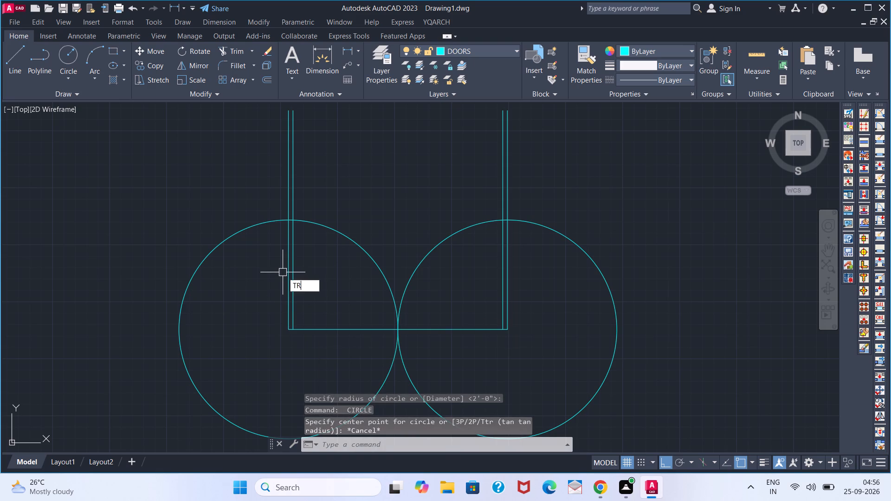
{"action": "key", "text": "space"}
{"action": "left_click", "coordinate": [298, 209]}
{"action": "left_click", "coordinate": [273, 206]}
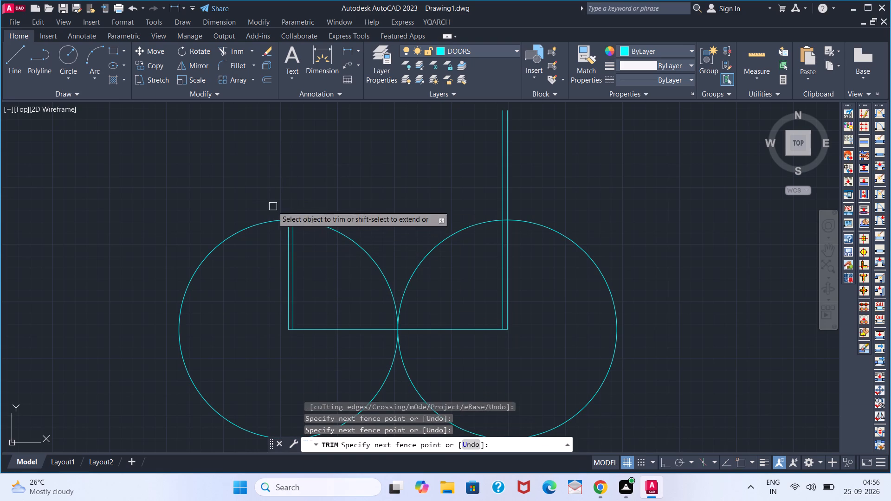
{"action": "left_click", "coordinate": [268, 225]}
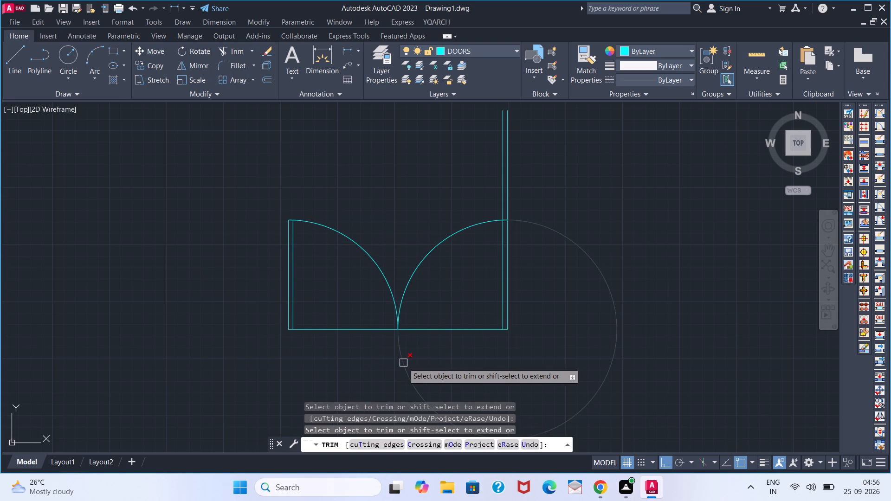
{"action": "left_click", "coordinate": [403, 363]}
{"action": "left_click", "coordinate": [524, 175]}
{"action": "left_click", "coordinate": [461, 177]}
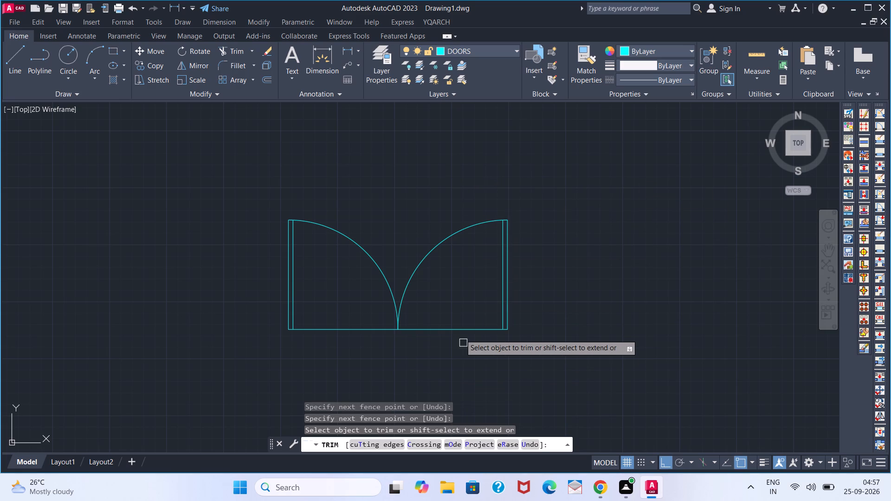
{"action": "left_click", "coordinate": [458, 330]}
{"action": "left_click", "coordinate": [347, 329]}
{"action": "key", "text": "space"}
Group all the leaf lines and swing arcs of the new double door.
{"action": "scroll", "coordinate": [363, 359], "scroll_direction": "down", "scroll_amount": 3}
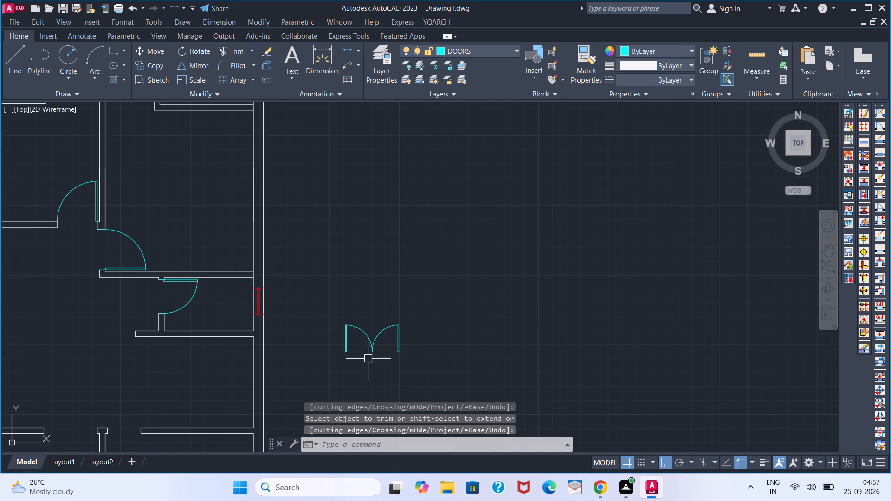
{"action": "left_click", "coordinate": [435, 308]}
{"action": "left_click", "coordinate": [328, 356]}
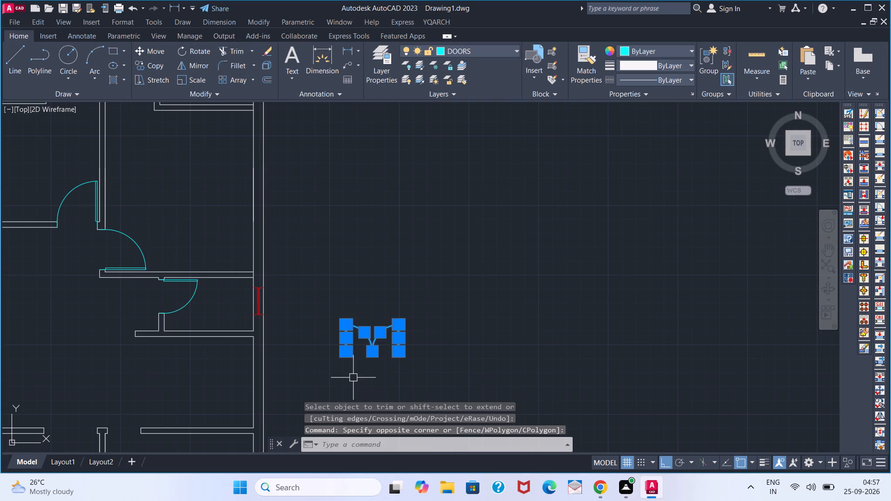
{"action": "type", "text": "G"}
{"action": "key", "text": "space"}
Move the double door by its lower right corner into the lower cross wall's opening left of the central partition, with Ortho off.
{"action": "left_click", "coordinate": [397, 355]}
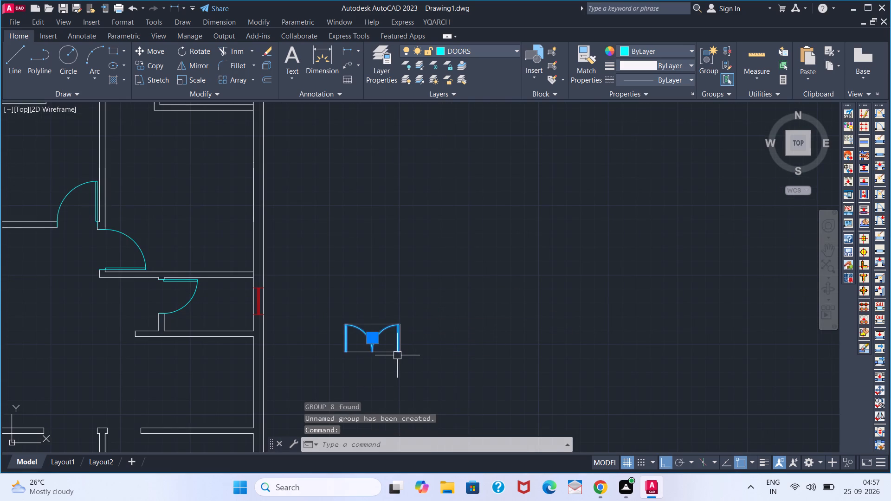
{"action": "key", "text": "m"}
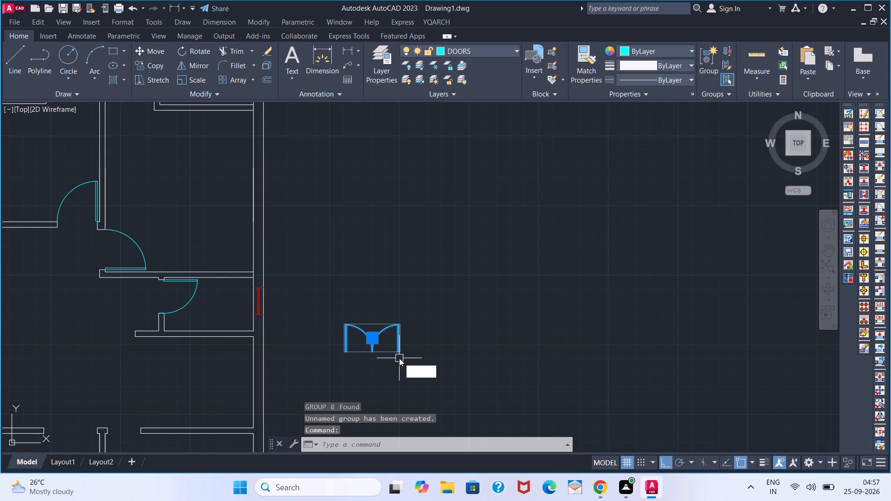
{"action": "key", "text": "Return"}
{"action": "left_click", "coordinate": [399, 359]}
{"action": "middle_click_drag", "start_coordinate": [105, 343], "coordinate": [224, 256]}
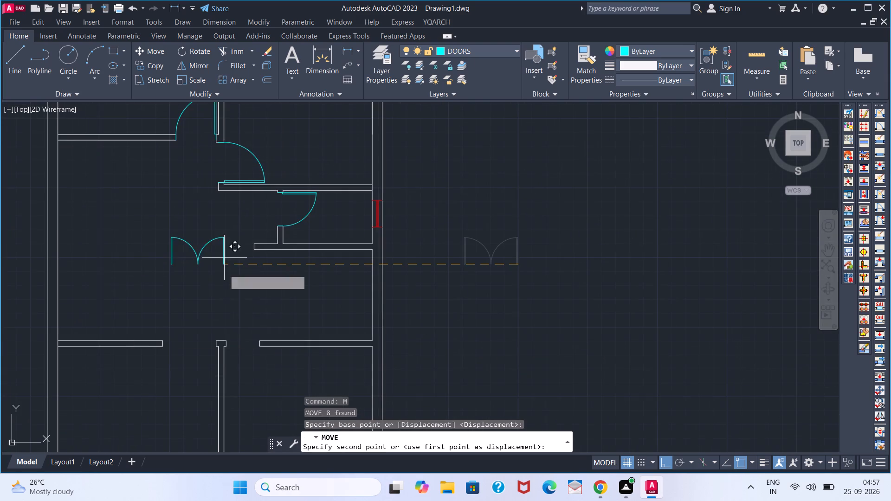
{"action": "left_click", "coordinate": [665, 468]}
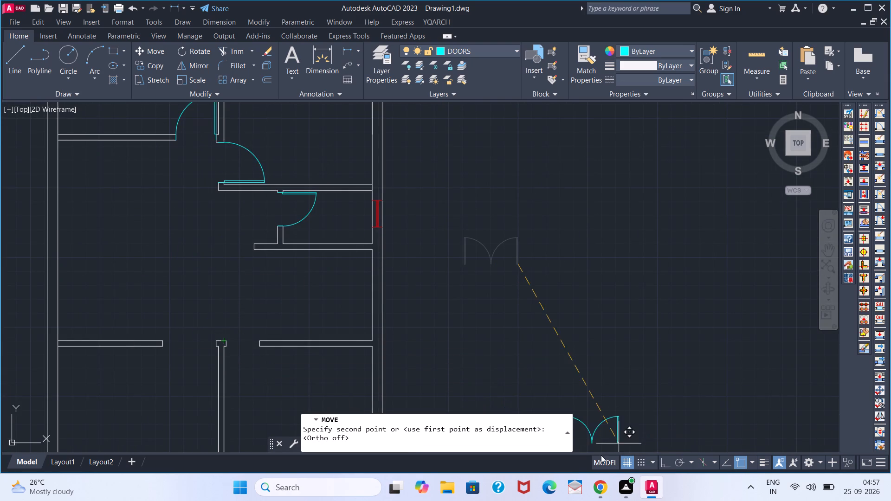
{"action": "scroll", "coordinate": [252, 363], "scroll_direction": "up", "scroll_amount": 3}
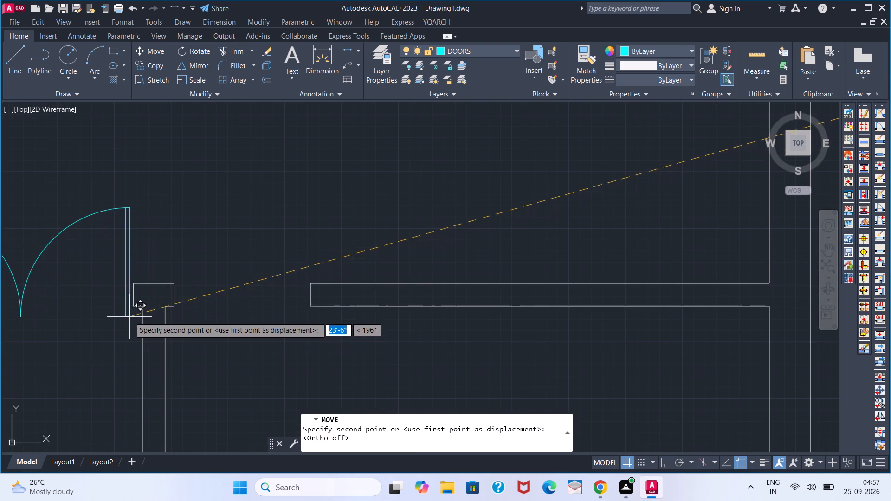
{"action": "left_click", "coordinate": [129, 310]}
Examine the fitted double door, the neighbouring openings and the two lower rooms of the plan.
{"action": "scroll", "coordinate": [136, 315], "scroll_direction": "down", "scroll_amount": 4}
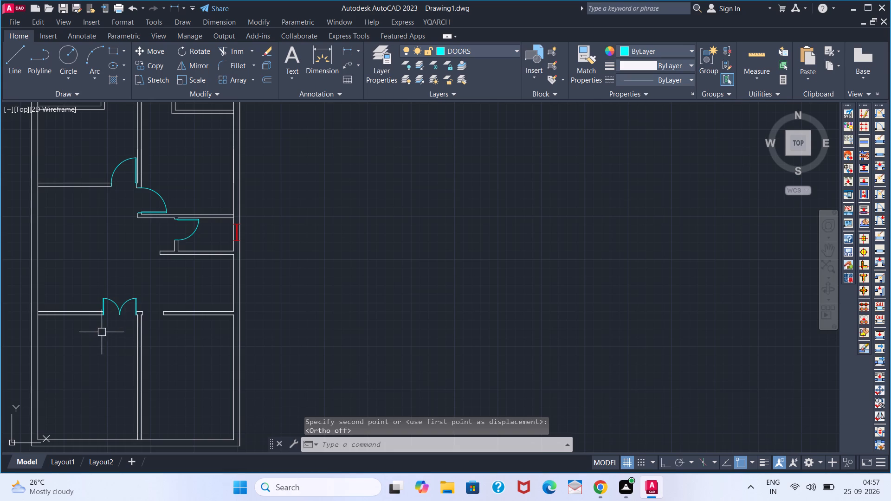
{"action": "middle_click_drag", "start_coordinate": [101, 332], "coordinate": [171, 334]}
{"action": "scroll", "coordinate": [165, 331], "scroll_direction": "up", "scroll_amount": 4}
{"action": "scroll", "coordinate": [158, 321], "scroll_direction": "down", "scroll_amount": 3}
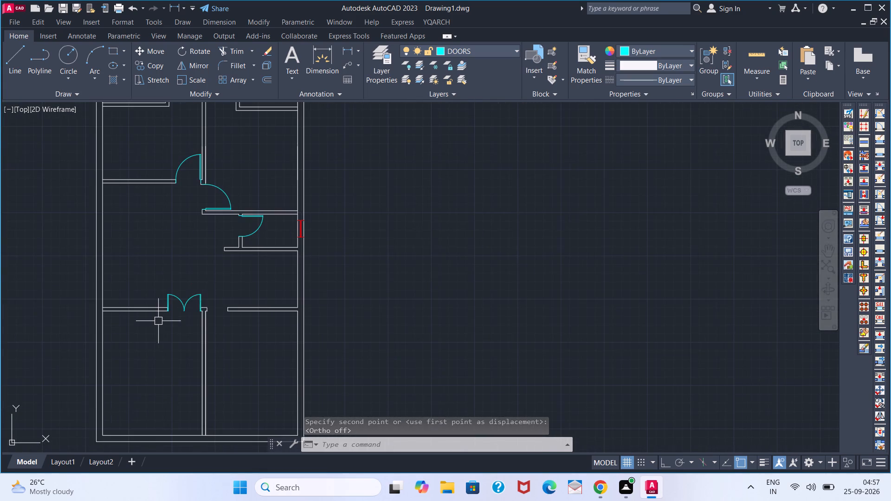
{"action": "middle_click_drag", "start_coordinate": [182, 289], "coordinate": [181, 290]}
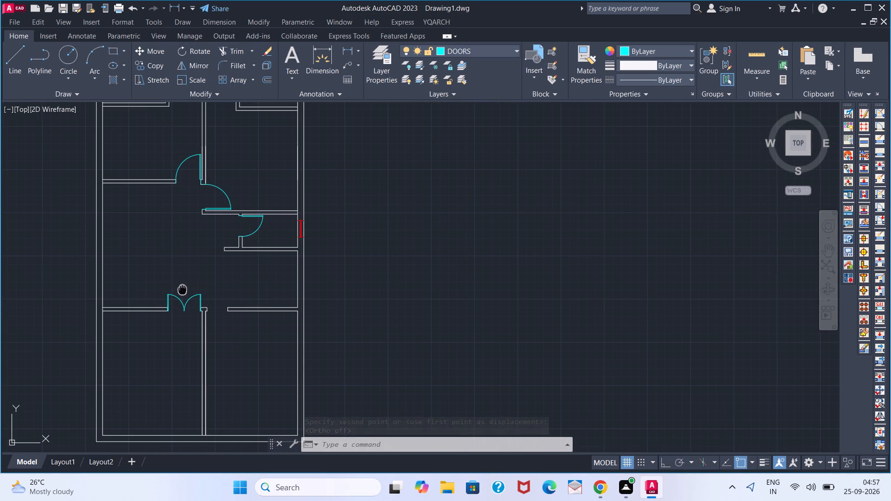
{"action": "middle_click_drag", "start_coordinate": [181, 290], "coordinate": [162, 319]}
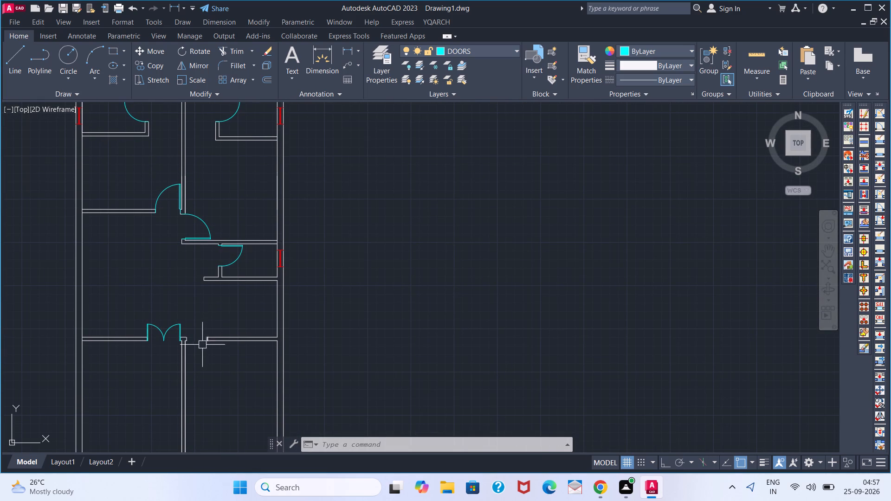
{"action": "scroll", "coordinate": [205, 308], "scroll_direction": "down", "scroll_amount": 2}
{"action": "scroll", "coordinate": [205, 306], "scroll_direction": "up", "scroll_amount": 2}
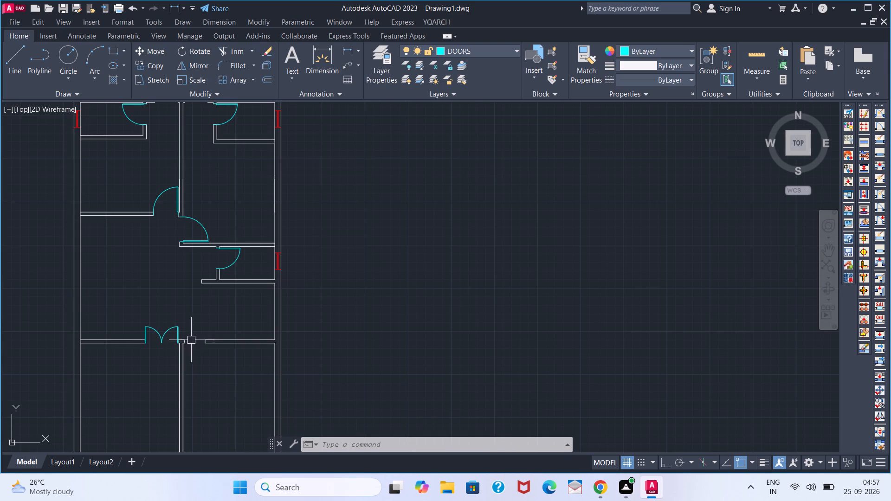
{"action": "scroll", "coordinate": [179, 373], "scroll_direction": "down", "scroll_amount": 1}
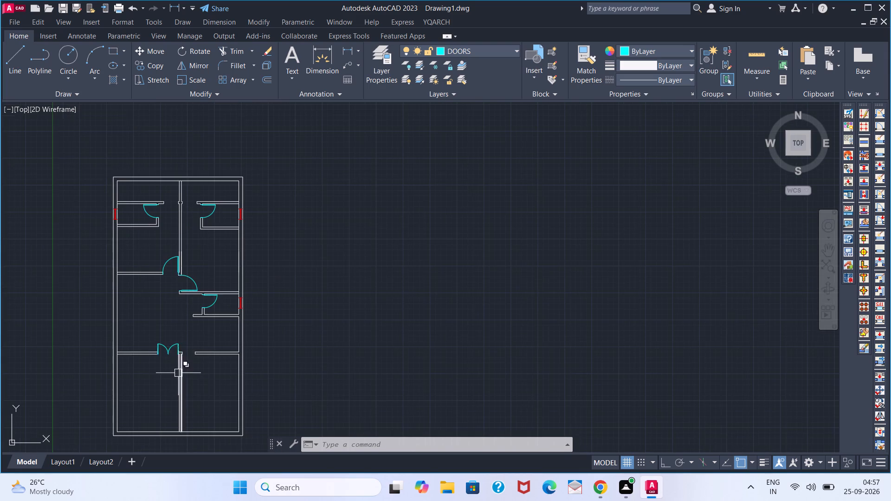
{"action": "middle_click_drag", "start_coordinate": [178, 371], "coordinate": [194, 331]}
{"action": "scroll", "coordinate": [195, 331], "scroll_direction": "up", "scroll_amount": 2}
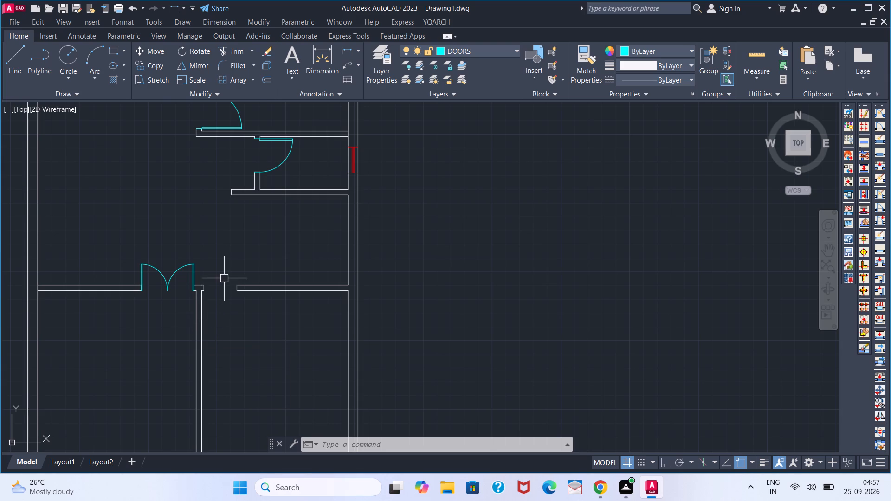
{"action": "scroll", "coordinate": [224, 278], "scroll_direction": "down", "scroll_amount": 2}
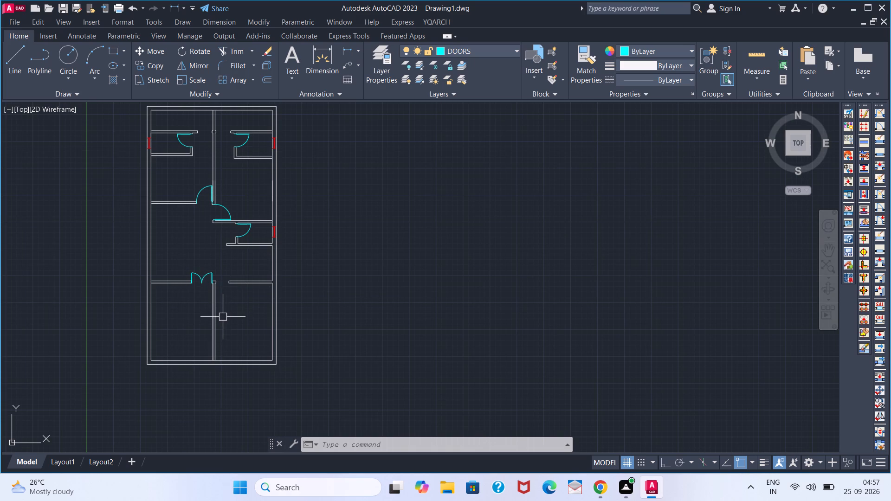
{"action": "scroll", "coordinate": [211, 289], "scroll_direction": "up", "scroll_amount": 2}
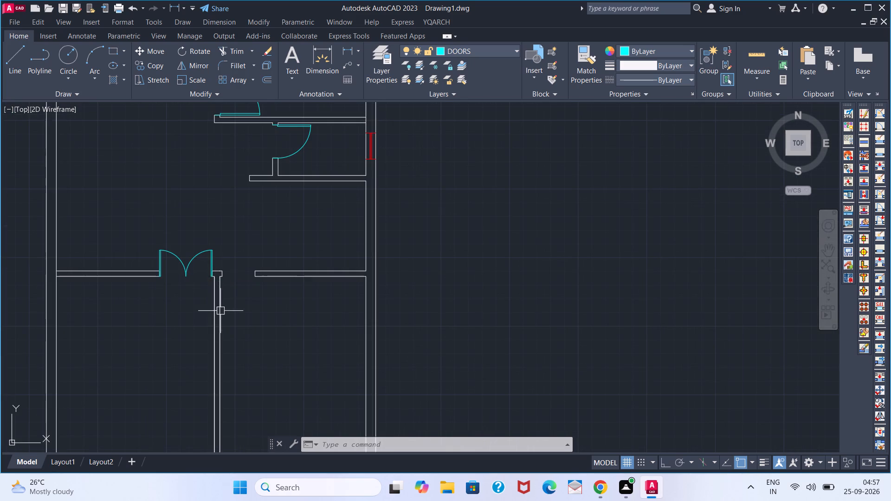
{"action": "scroll", "coordinate": [221, 317], "scroll_direction": "down", "scroll_amount": 2}
{"action": "scroll", "coordinate": [219, 334], "scroll_direction": "up", "scroll_amount": 2}
{"action": "scroll", "coordinate": [221, 358], "scroll_direction": "down", "scroll_amount": 2}
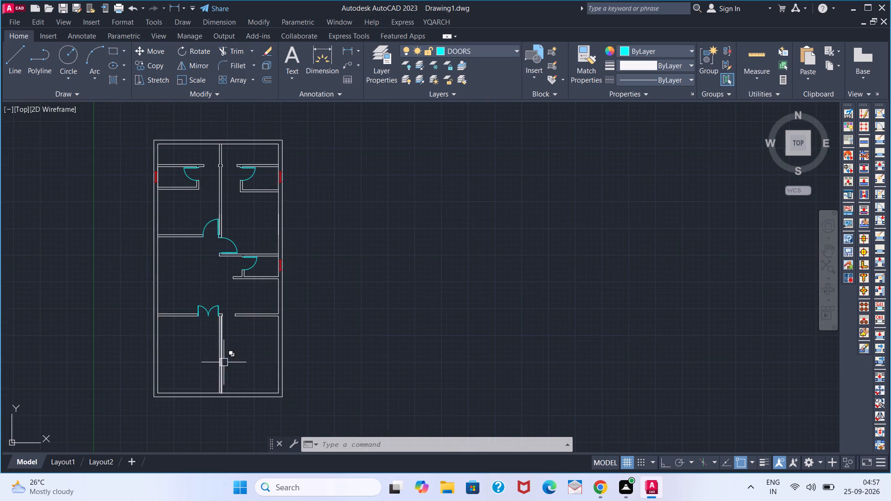
Draw a short line across the top end of the lower central partition, joining its two wall faces.
{"action": "scroll", "coordinate": [224, 362], "scroll_direction": "up", "scroll_amount": 2}
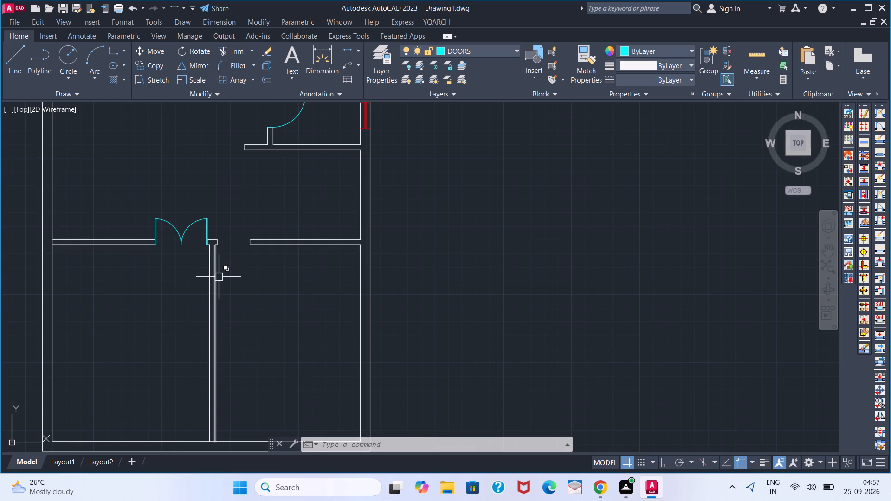
{"action": "scroll", "coordinate": [218, 256], "scroll_direction": "up", "scroll_amount": 3}
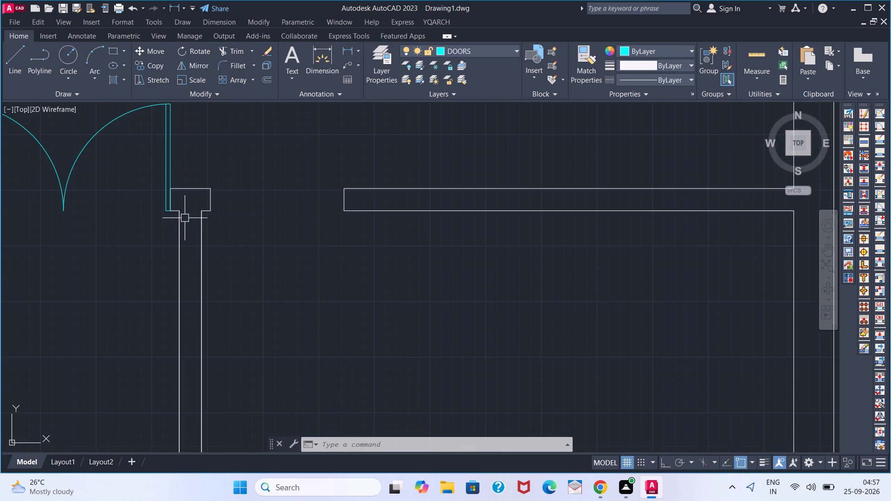
{"action": "key", "text": "l"}
{"action": "key", "text": "Return"}
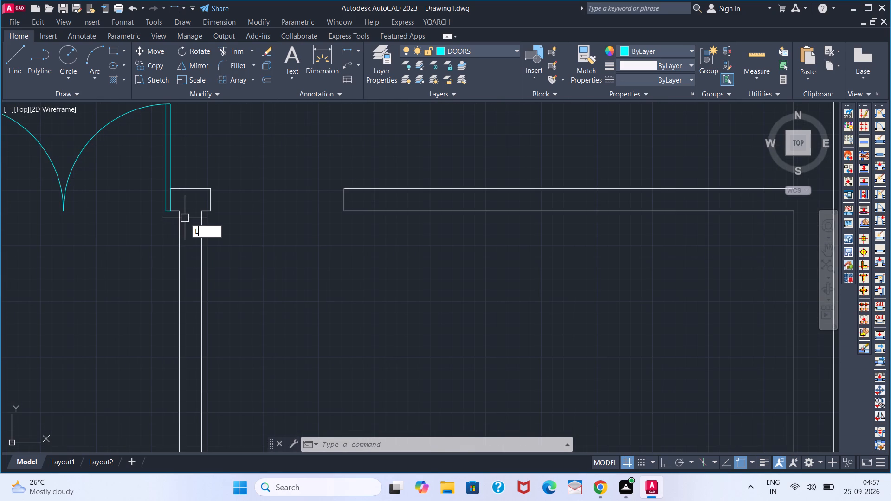
{"action": "left_click", "coordinate": [180, 214]}
{"action": "left_click", "coordinate": [199, 214]}
{"action": "key", "text": "space"}
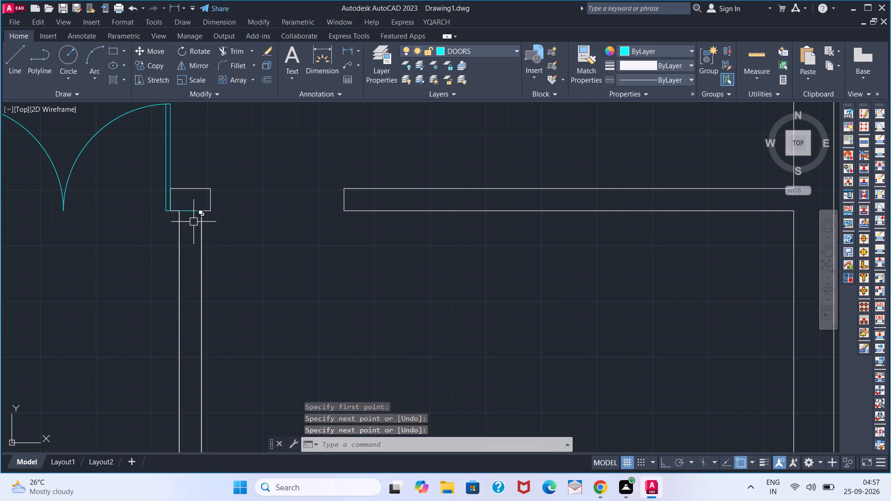
Offset the short cross line 4' down along the lower central partition.
{"action": "scroll", "coordinate": [190, 226], "scroll_direction": "down", "scroll_amount": 1}
{"action": "key", "text": "o"}
{"action": "key", "text": "Return"}
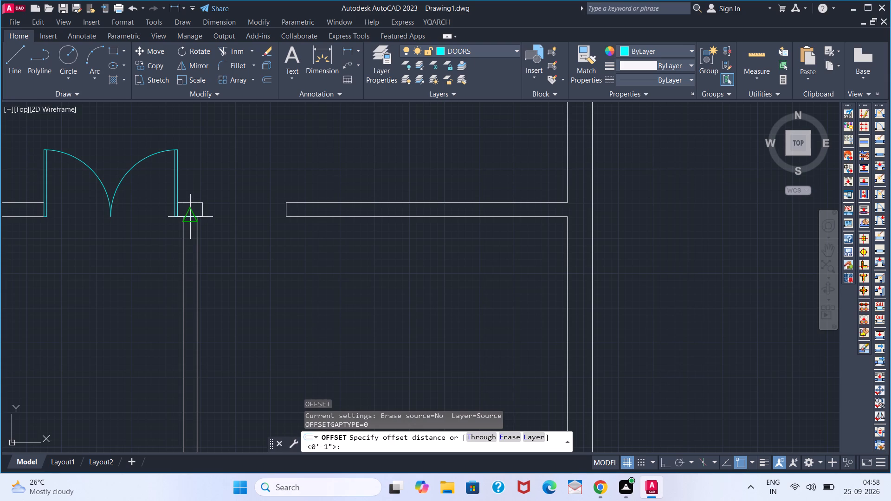
{"action": "type", "text": "4'"}
{"action": "key", "text": "Return"}
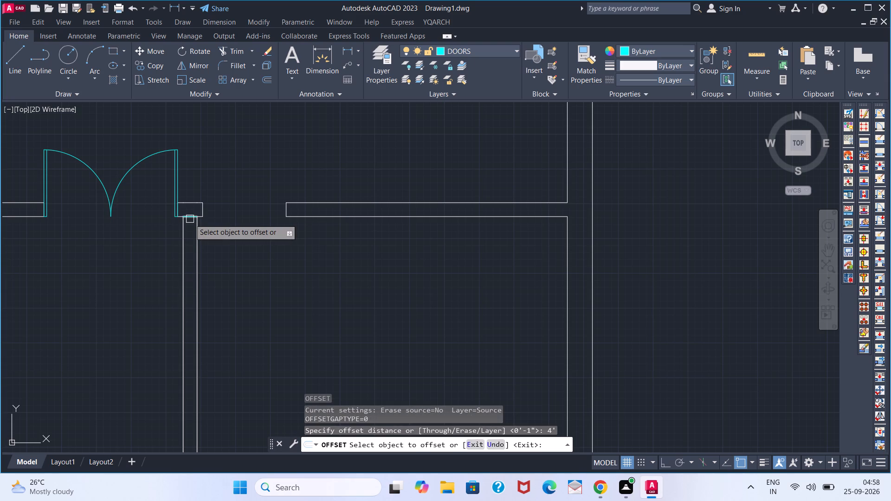
{"action": "left_click", "coordinate": [190, 219]}
{"action": "left_click", "coordinate": [184, 348]}
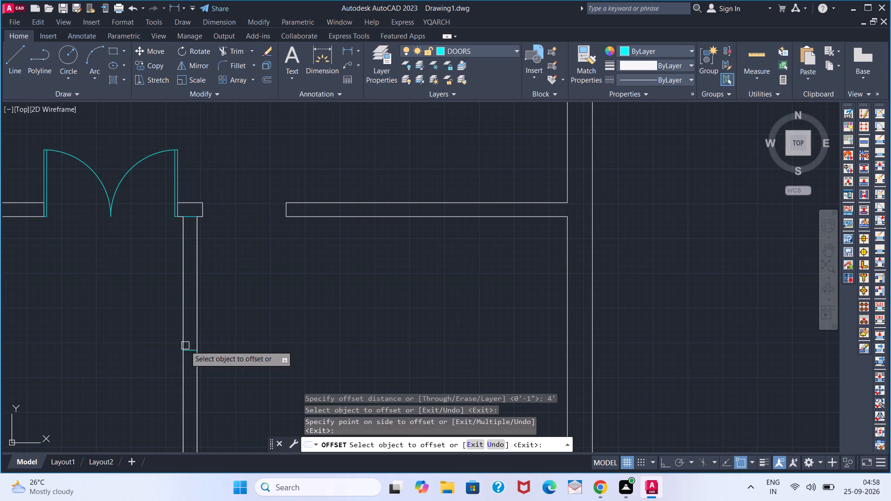
{"action": "left_click", "coordinate": [190, 350]}
{"action": "key", "text": "Escape"}
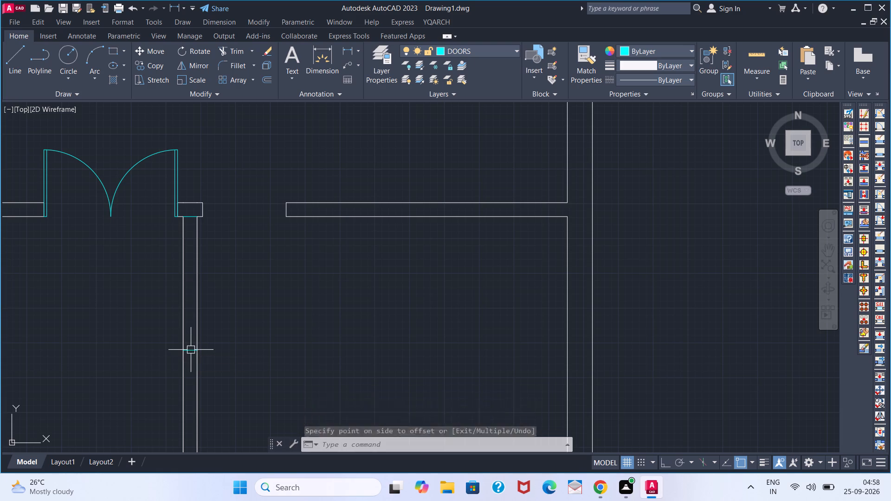
Offset the short cross line at the top of the lower central partition 4'2" down along the partition.
{"action": "key", "text": "o"}
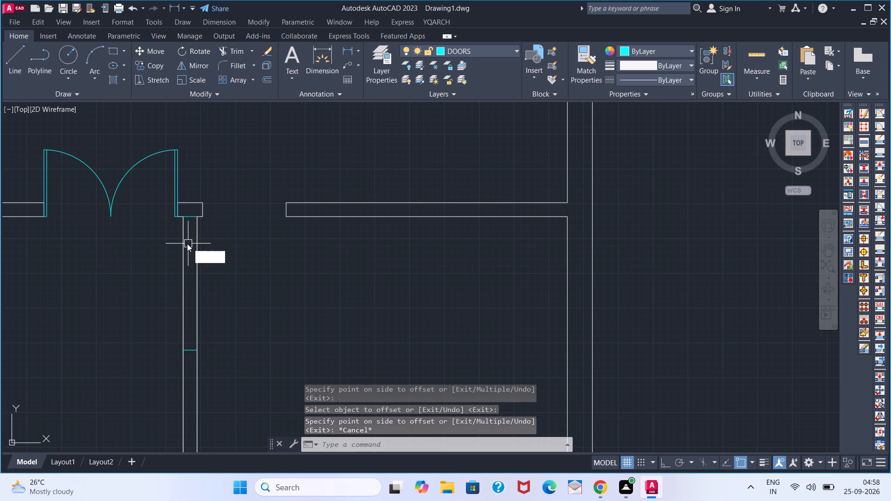
{"action": "key", "text": "Return"}
{"action": "key", "text": "4"}
{"action": "key", "text": "apostrophe"}
{"action": "key", "text": "2"}
{"action": "key", "text": "Return"}
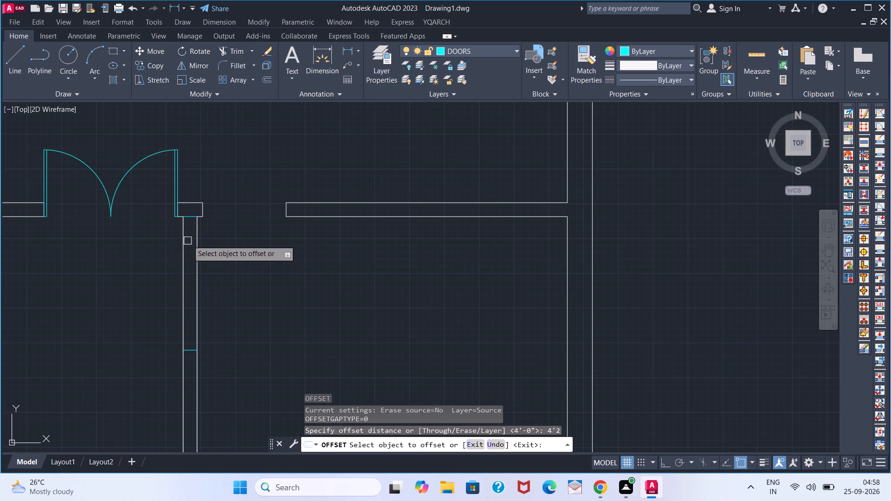
{"action": "left_click", "coordinate": [190, 216]}
{"action": "left_click", "coordinate": [181, 330]}
{"action": "key", "text": "Escape"}
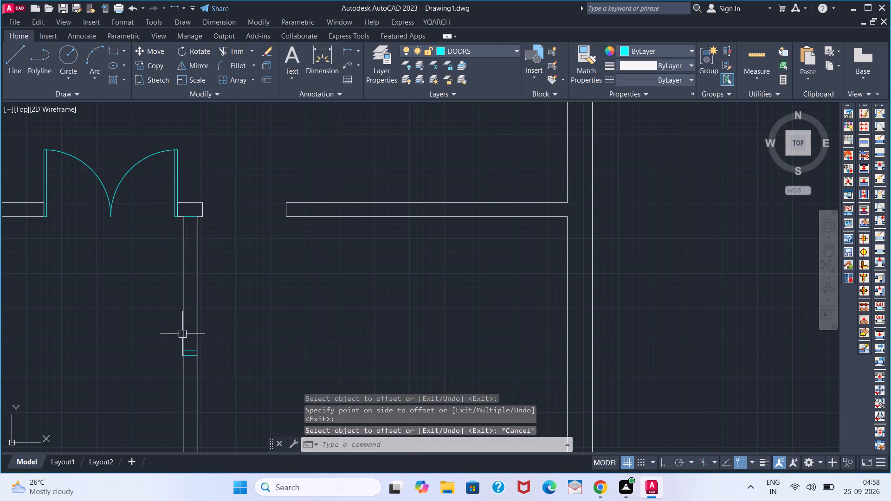
Delete the cross line offset at 4' on the lower central partition.
{"action": "left_click", "coordinate": [192, 349]}
{"action": "key", "text": "Delete"}
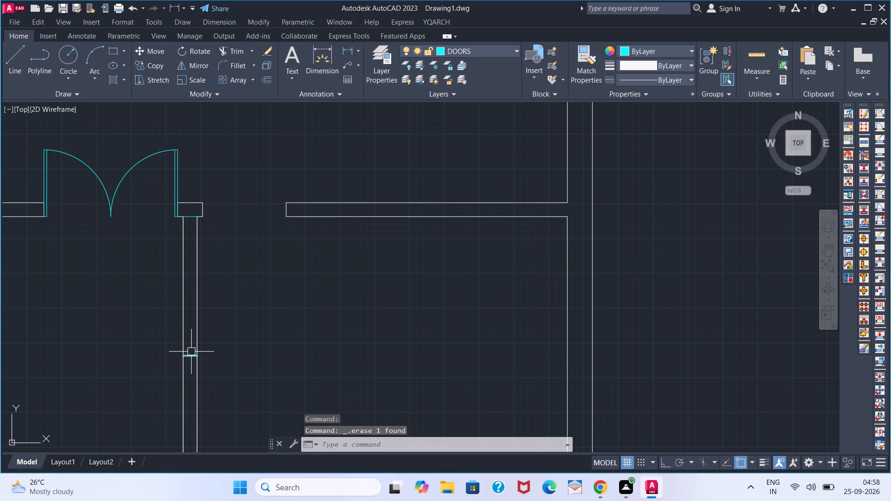
Trim away both partition faces above the 4'2" cross line and remove that cross line as well.
{"action": "type", "text": "TR"}
{"action": "key", "text": "space"}
{"action": "left_click", "coordinate": [209, 333]}
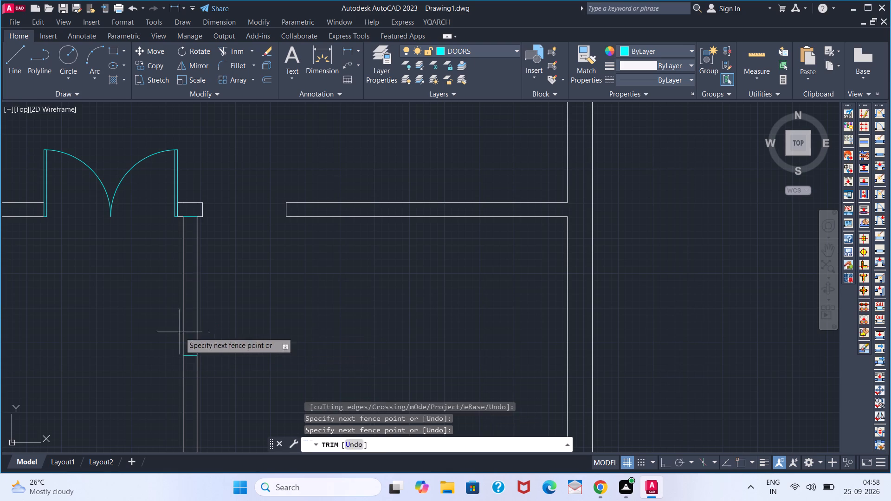
{"action": "left_click", "coordinate": [161, 331]}
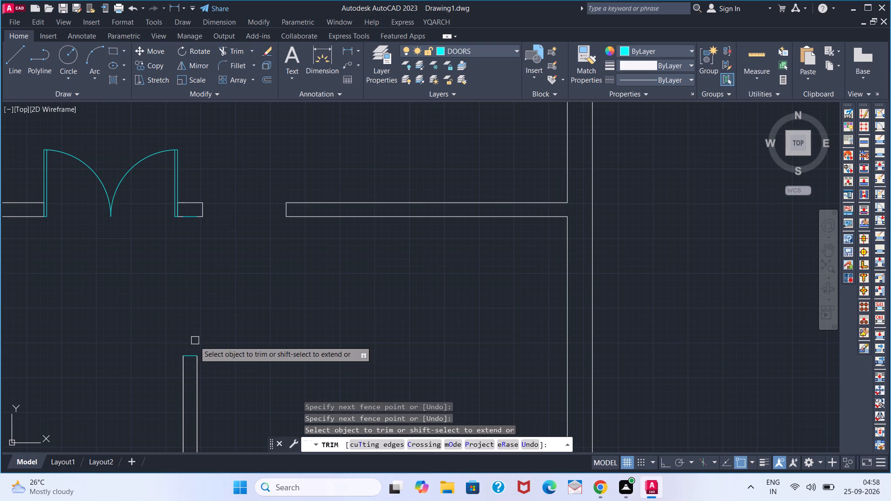
{"action": "left_click", "coordinate": [190, 353]}
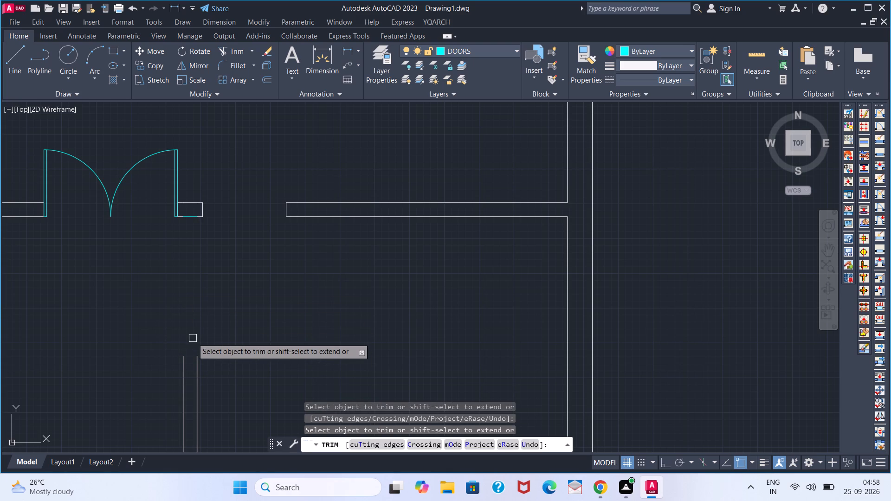
{"action": "key", "text": "space"}
Draw a line across the cut upper end of the central partition, joining its two faces.
{"action": "key", "text": "l"}
{"action": "key", "text": "Return"}
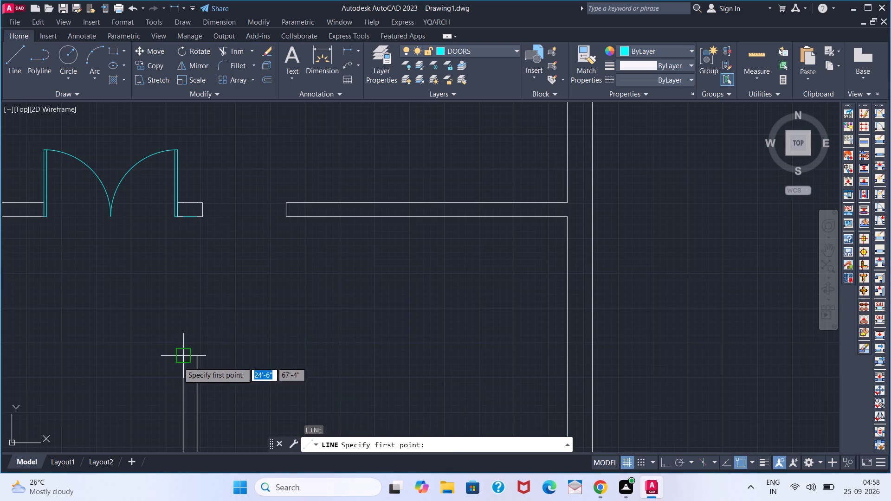
{"action": "left_click", "coordinate": [179, 357]}
{"action": "left_click", "coordinate": [194, 357]}
{"action": "key", "text": "space"}
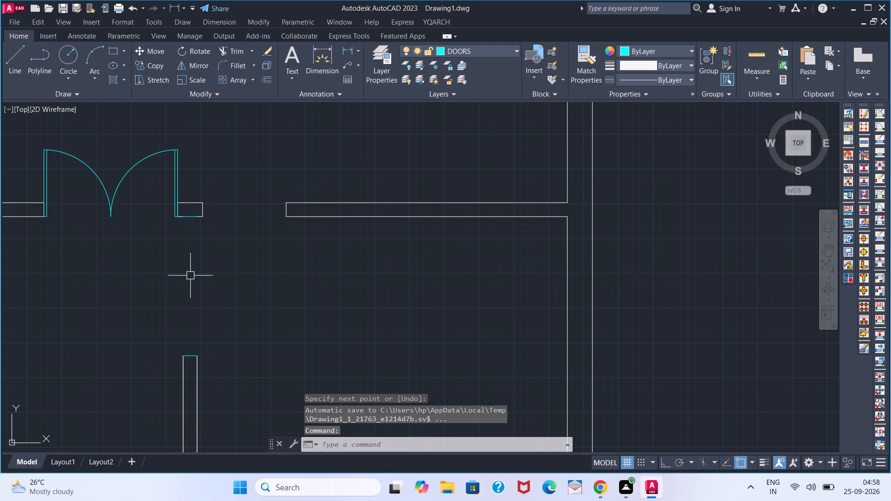
Delete the short DOORS-layer line under the wall stub beside the double door.
{"action": "left_click", "coordinate": [190, 220]}
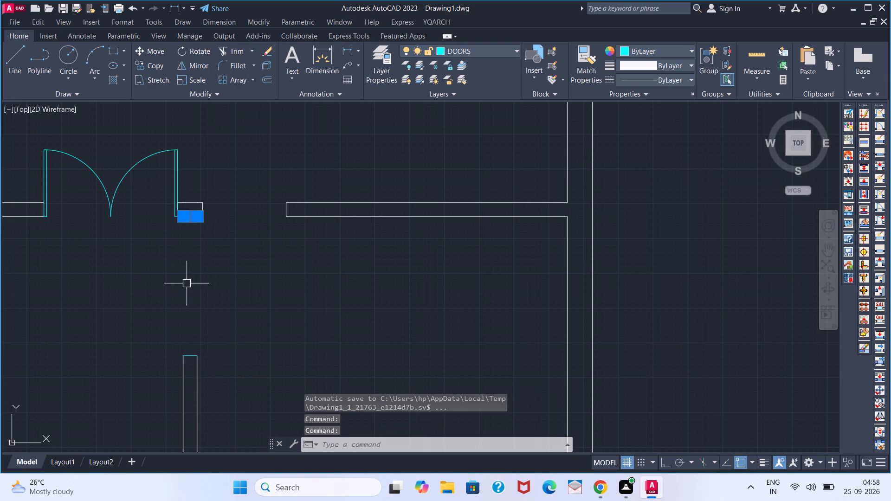
{"action": "key", "text": "Delete"}
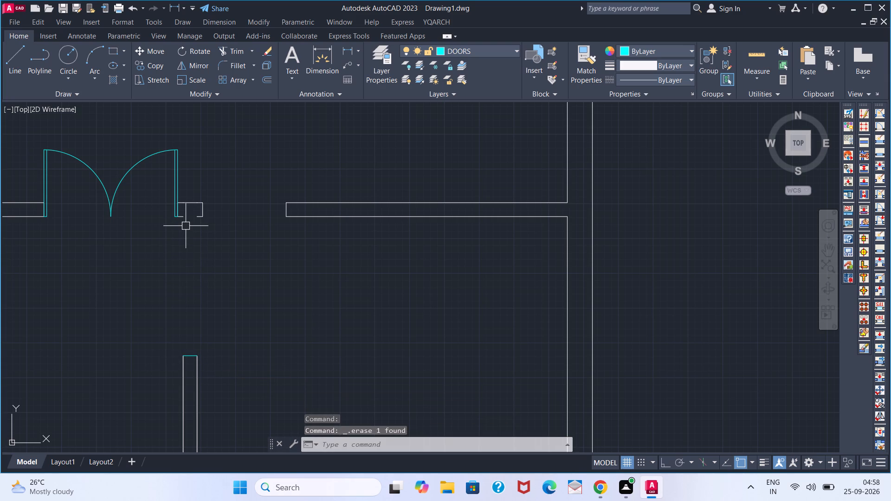
Extend the stub's lower wall line across the gap where the partition met the cross wall.
{"action": "key", "text": "e"}
{"action": "type", "text": "XV"}
{"action": "key", "text": "BackSpace"}
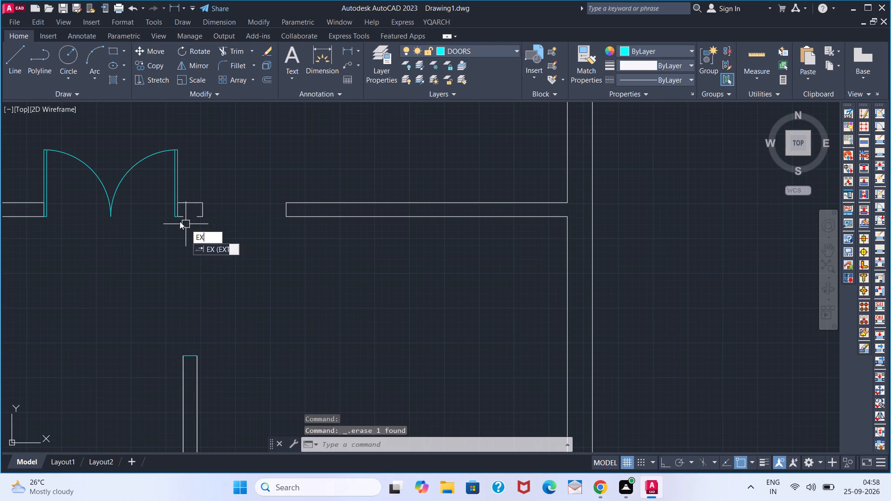
{"action": "key", "text": "space"}
{"action": "scroll", "coordinate": [187, 218], "scroll_direction": "up", "scroll_amount": 2}
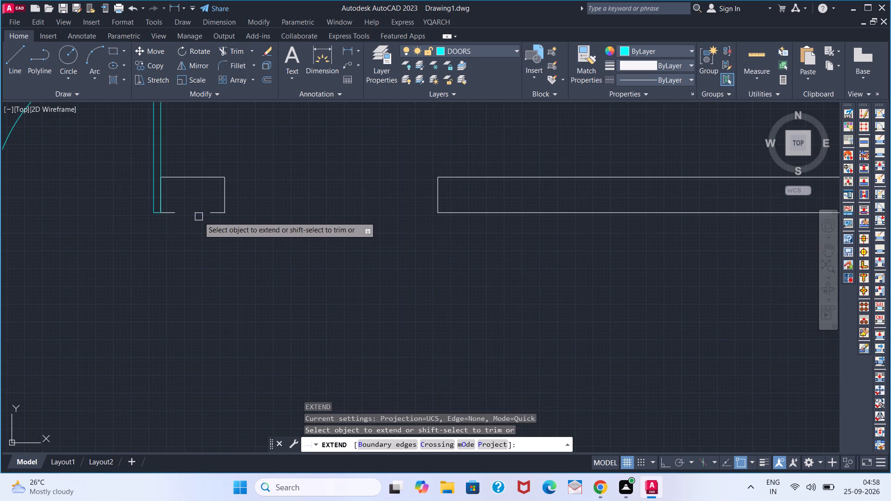
{"action": "left_click", "coordinate": [213, 215]}
{"action": "key", "text": "space"}
{"action": "scroll", "coordinate": [196, 248], "scroll_direction": "down", "scroll_amount": 3}
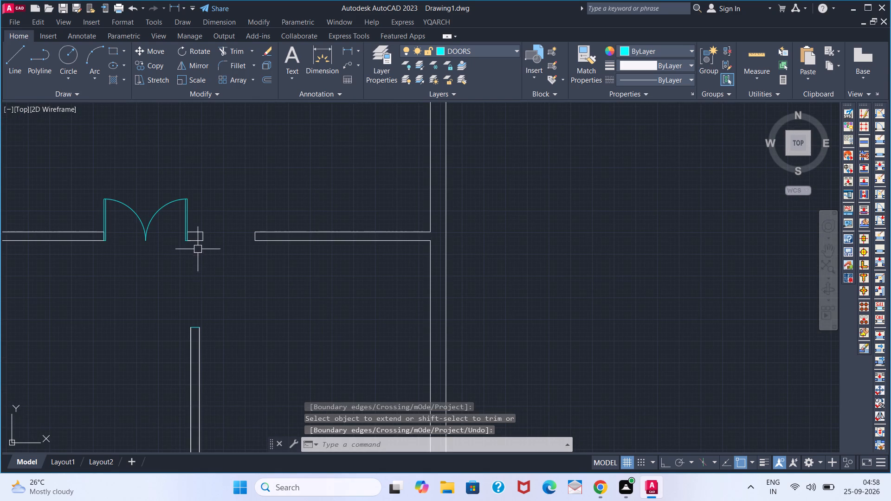
Draw a nib below the wall stub in line with the partition, 2" down, 5" across and back up to the wall.
{"action": "scroll", "coordinate": [193, 243], "scroll_direction": "up", "scroll_amount": 3}
{"action": "key", "text": "l"}
{"action": "key", "text": "Return"}
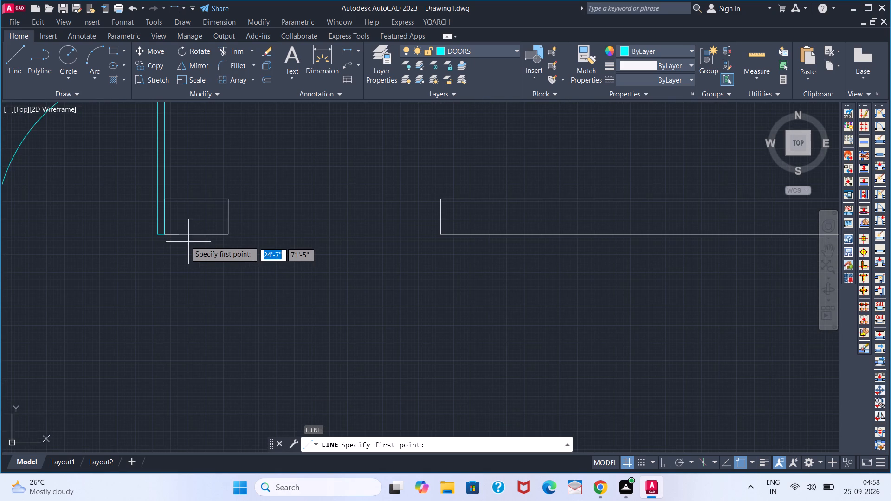
{"action": "left_click", "coordinate": [180, 237]}
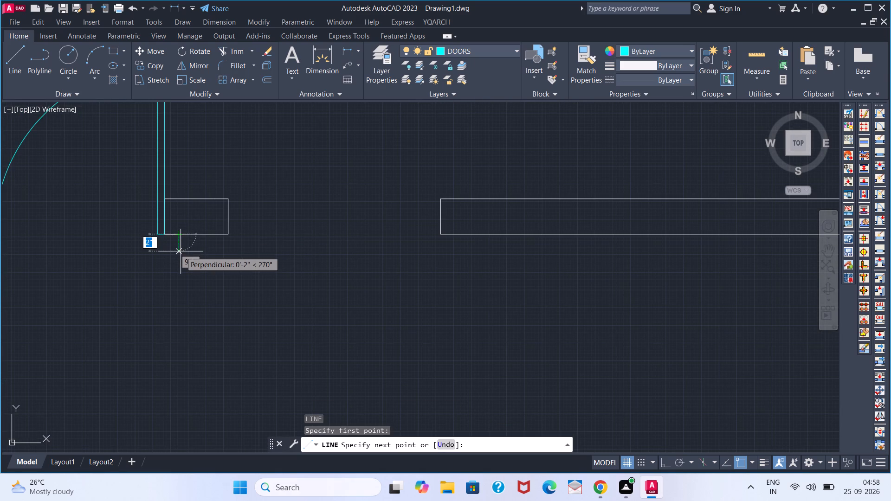
{"action": "key", "text": "2"}
{"action": "key", "text": "Return"}
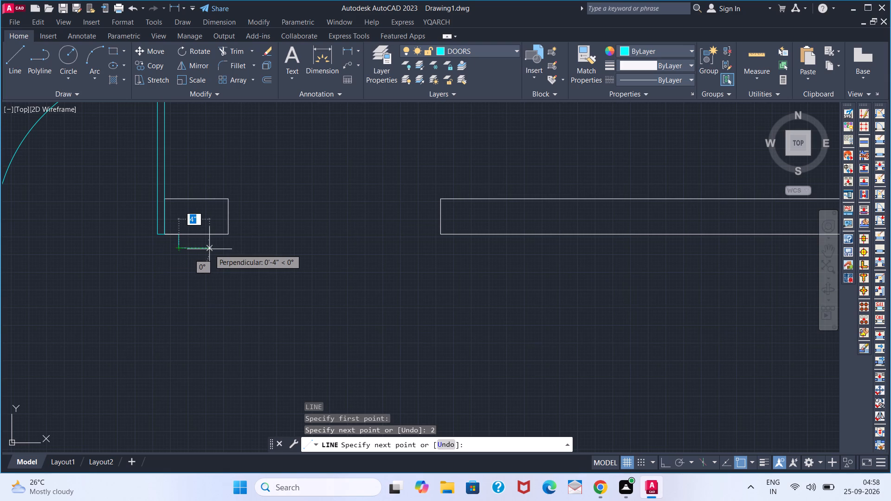
{"action": "key", "text": "5"}
{"action": "key", "text": "Return"}
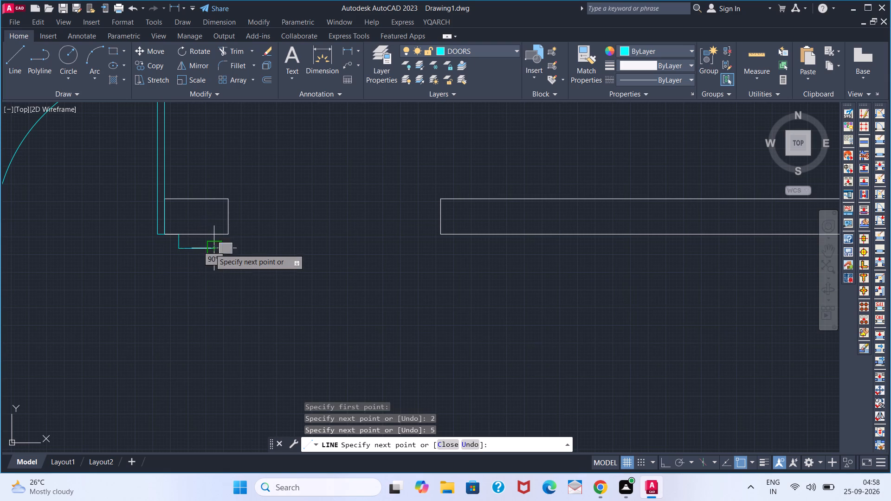
{"action": "left_click", "coordinate": [213, 236]}
{"action": "key", "text": "space"}
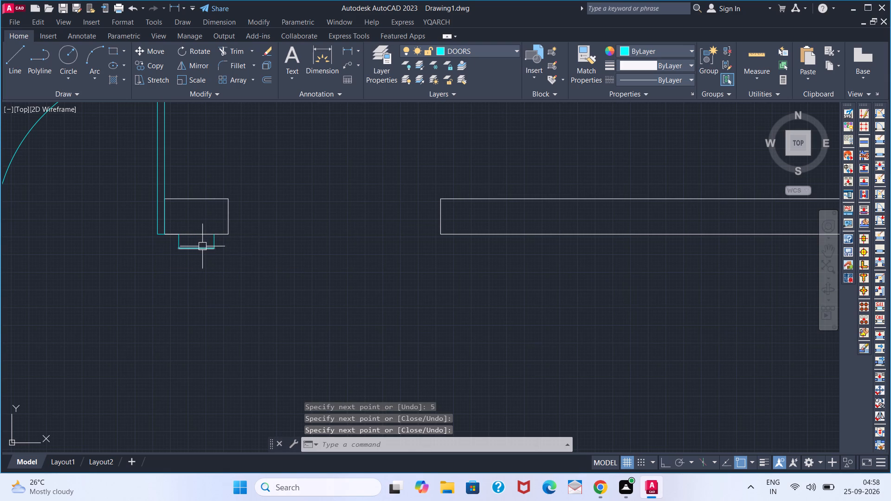
Move the three nib lines to layer 0.
{"action": "left_click", "coordinate": [223, 241]}
{"action": "left_click", "coordinate": [163, 260]}
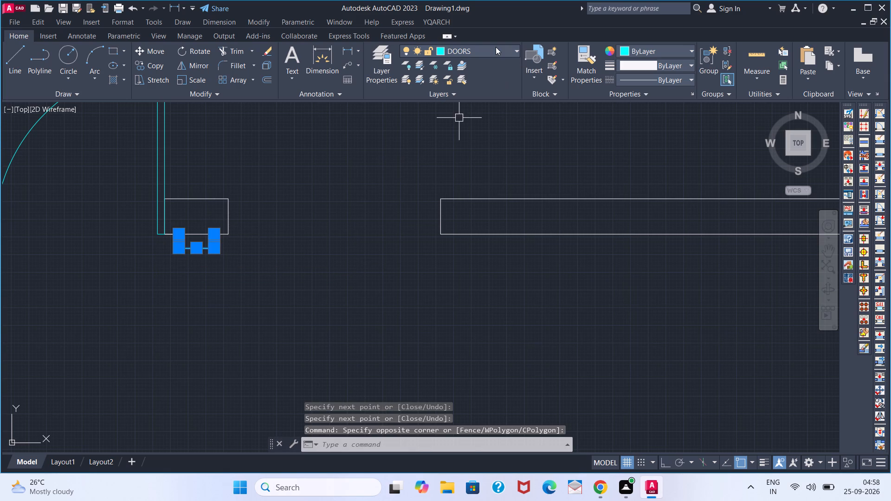
{"action": "left_click", "coordinate": [496, 47]}
{"action": "left_click", "coordinate": [478, 64]}
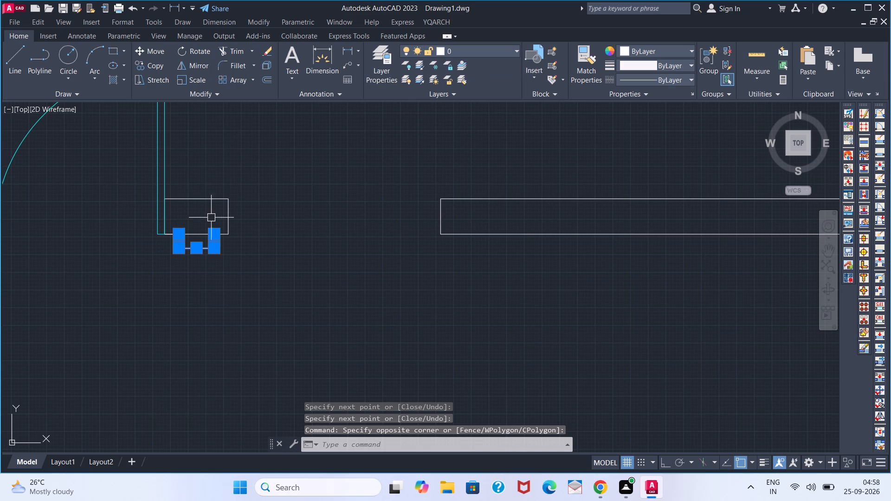
{"action": "key", "text": "Escape"}
Trim the stub's lower wall line between the two sides of the nib.
{"action": "type", "text": "TR"}
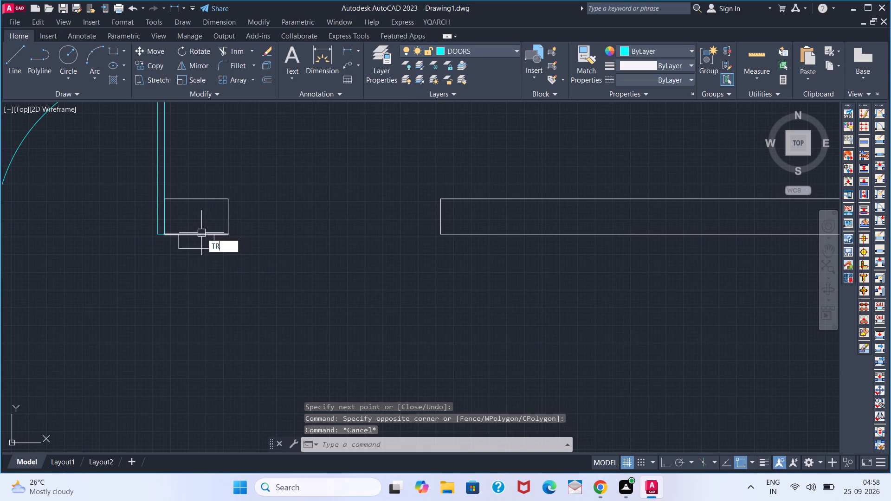
{"action": "key", "text": "space"}
{"action": "left_click", "coordinate": [201, 233]}
{"action": "key", "text": "space"}
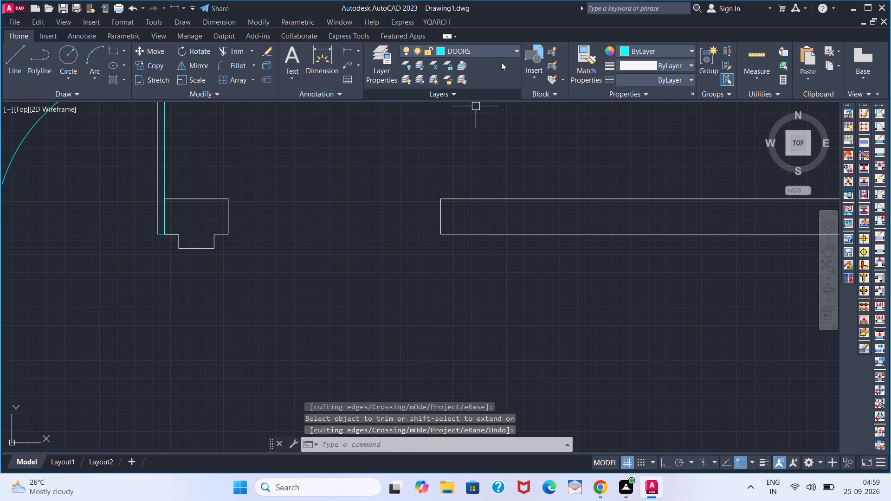
Copy the cross wall's double door to a spot just above the cut end of the central partition.
{"action": "scroll", "coordinate": [238, 284], "scroll_direction": "down", "scroll_amount": 2}
{"action": "scroll", "coordinate": [225, 223], "scroll_direction": "down", "scroll_amount": 2}
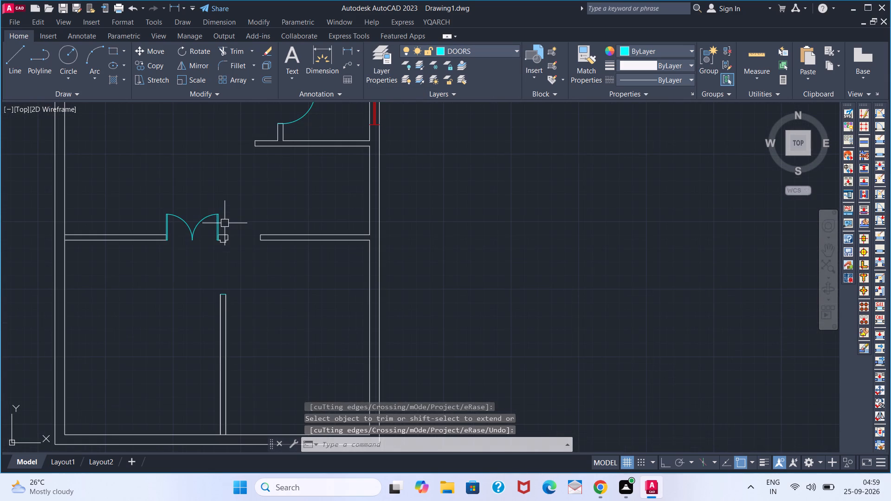
{"action": "left_click", "coordinate": [223, 218]}
{"action": "left_click", "coordinate": [169, 225]}
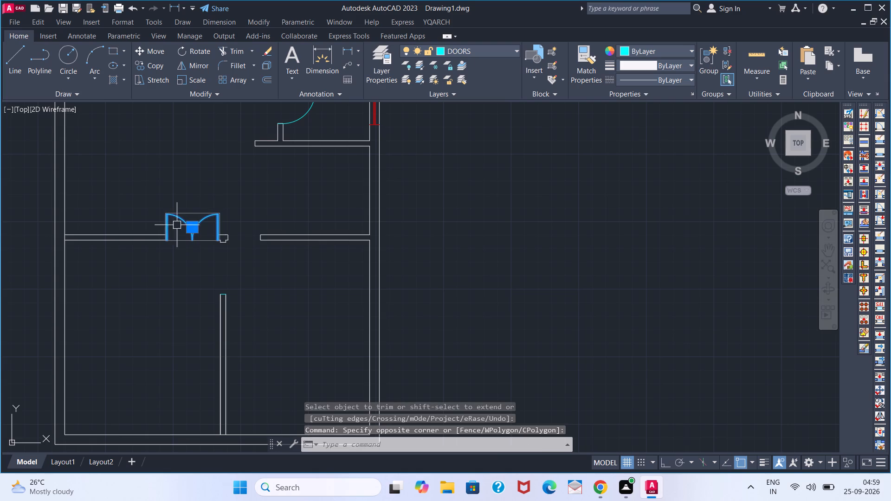
{"action": "key", "text": "c"}
{"action": "key", "text": "o"}
{"action": "key", "text": "Return"}
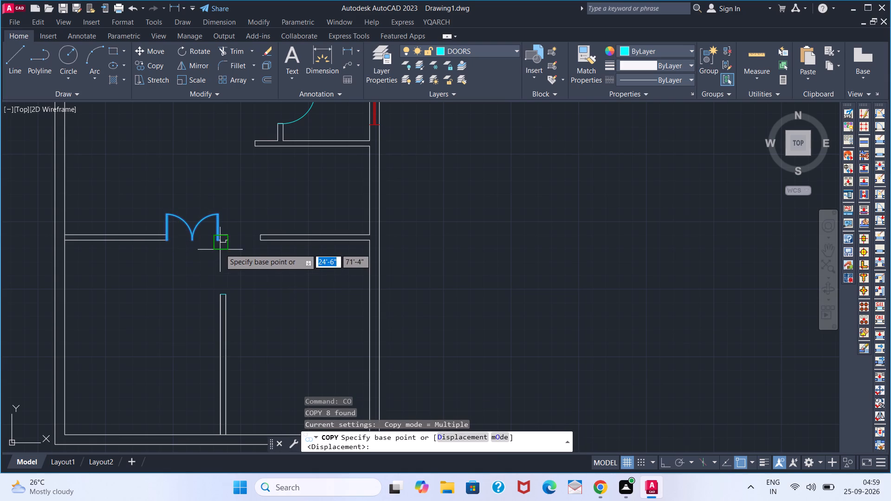
{"action": "scroll", "coordinate": [220, 248], "scroll_direction": "up", "scroll_amount": 3}
{"action": "scroll", "coordinate": [80, 220], "scroll_direction": "down", "scroll_amount": 1}
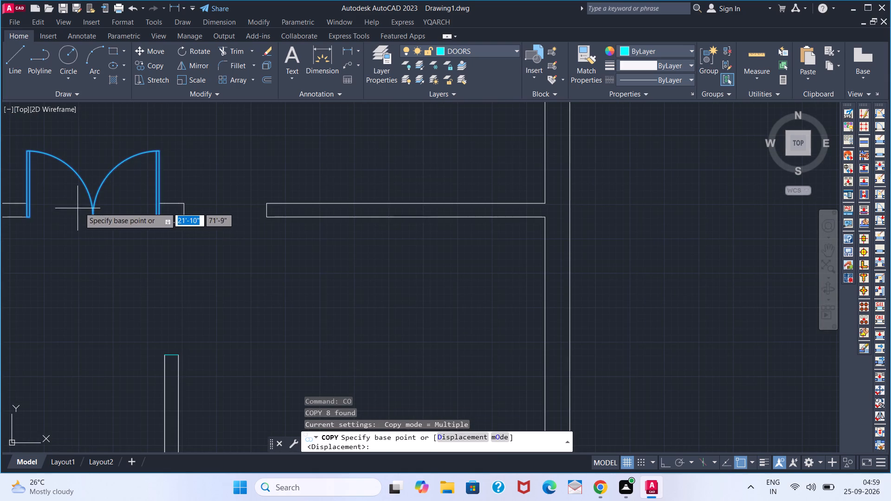
{"action": "left_click", "coordinate": [79, 207]}
{"action": "left_click", "coordinate": [181, 290]}
{"action": "key", "text": "Escape"}
Rotate the copied double door to 270° with Ortho on, so its leaves lie horizontal.
{"action": "left_click", "coordinate": [194, 294]}
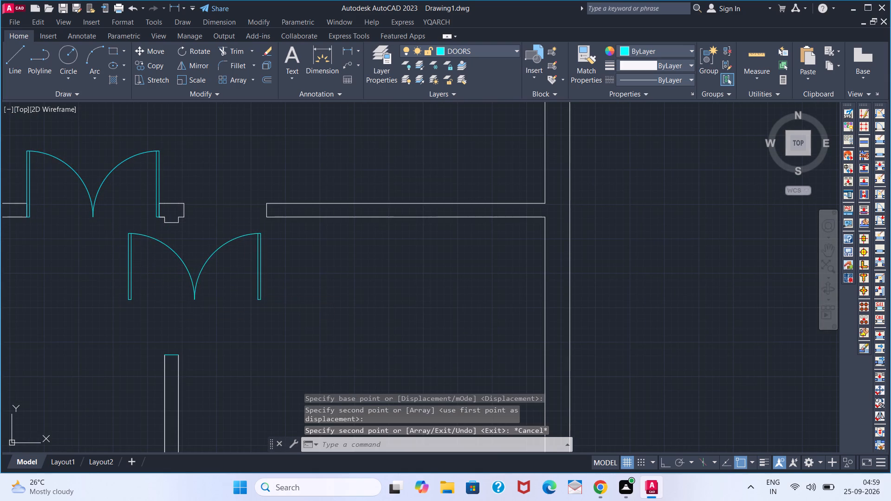
{"action": "type", "text": "RO"}
{"action": "key", "text": "Return"}
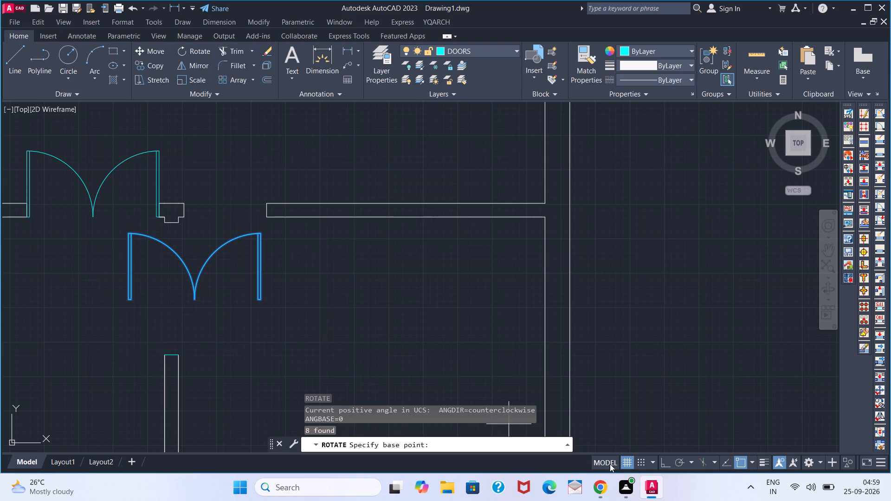
{"action": "left_click", "coordinate": [665, 461]}
{"action": "left_click", "coordinate": [244, 264]}
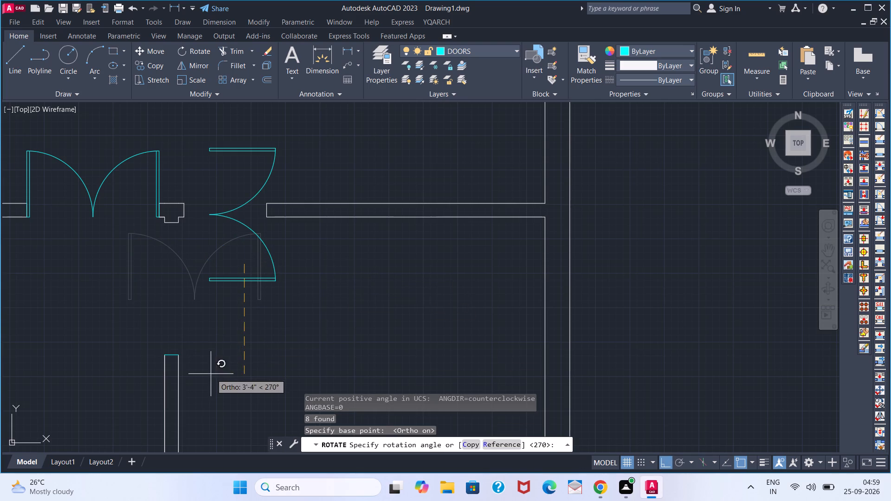
{"action": "left_click", "coordinate": [211, 374]}
{"action": "key", "text": "space"}
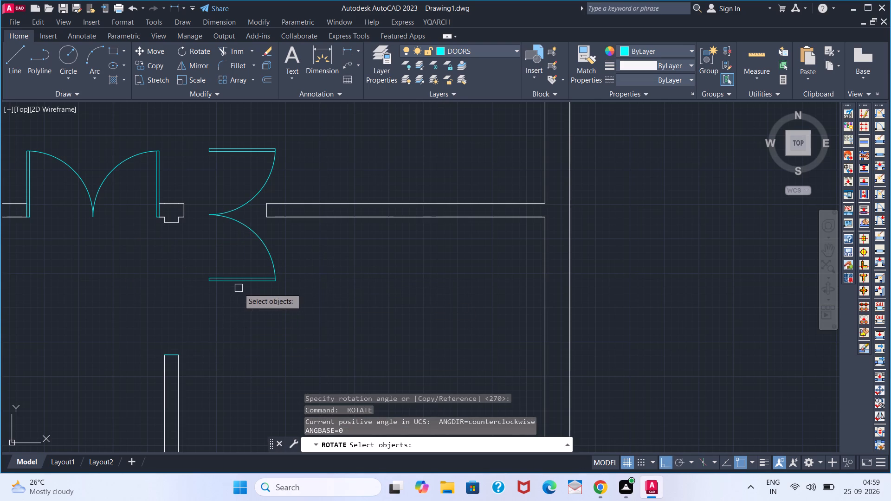
{"action": "key", "text": "Escape"}
Move the rotated double door from its upper-left corner to the nib's lower-left corner, with Ortho off.
{"action": "left_click", "coordinate": [241, 283]}
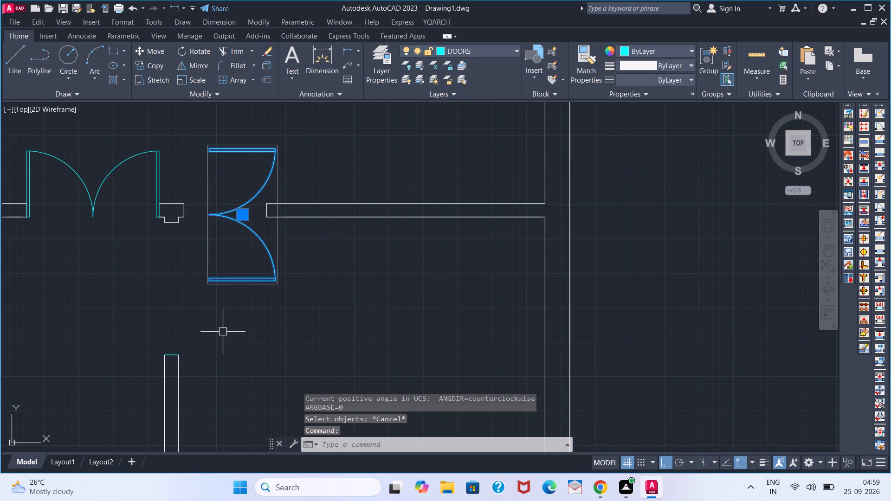
{"action": "key", "text": "m"}
{"action": "key", "text": "Return"}
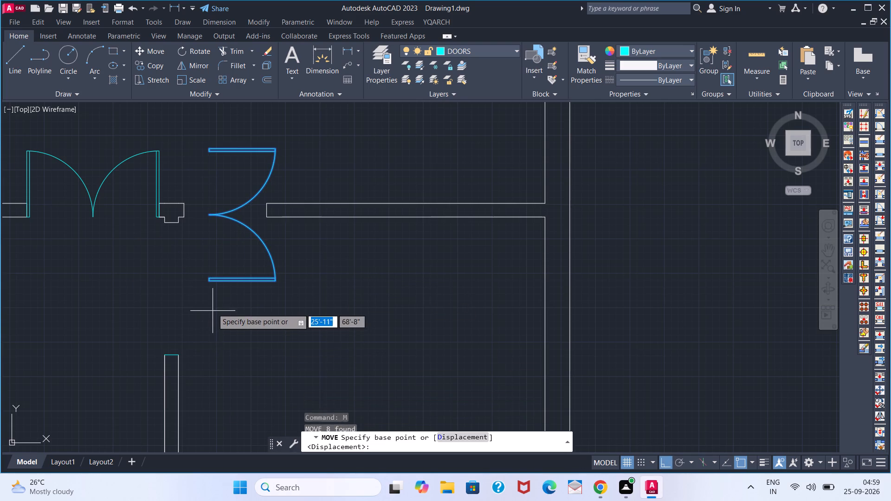
{"action": "scroll", "coordinate": [208, 147], "scroll_direction": "up", "scroll_amount": 3}
{"action": "left_click", "coordinate": [208, 147]}
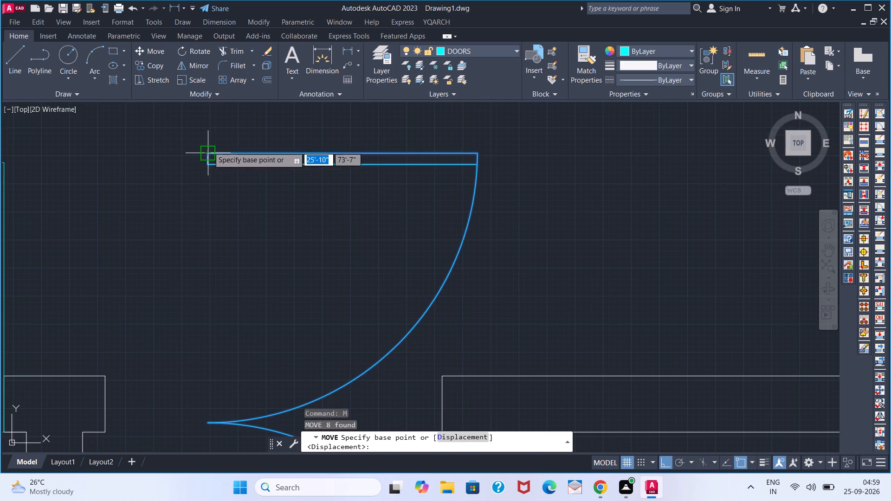
{"action": "scroll", "coordinate": [104, 352], "scroll_direction": "down", "scroll_amount": 2}
{"action": "middle_click_drag", "start_coordinate": [101, 357], "coordinate": [220, 230]}
{"action": "scroll", "coordinate": [264, 258], "scroll_direction": "up", "scroll_amount": 1}
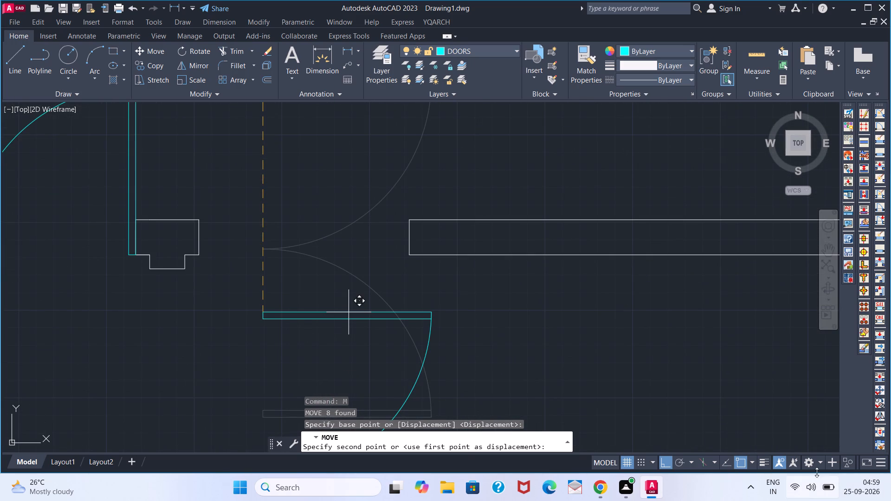
{"action": "left_click", "coordinate": [665, 462]}
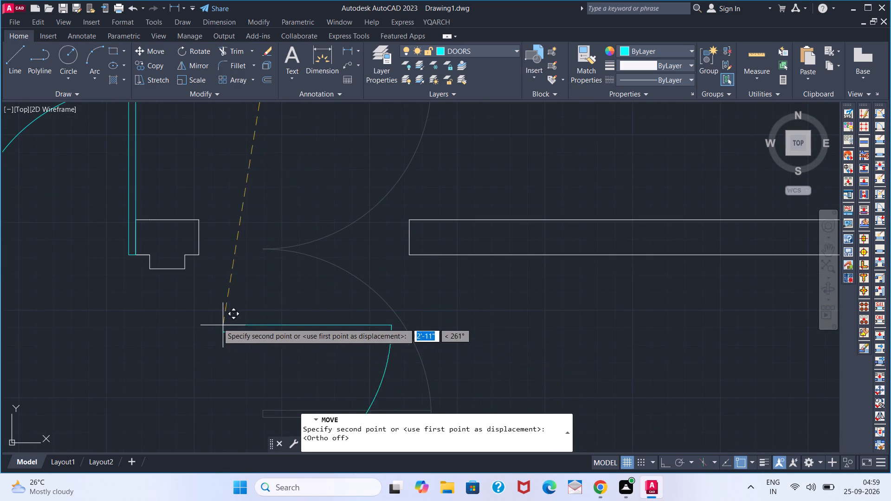
{"action": "left_click", "coordinate": [150, 275]}
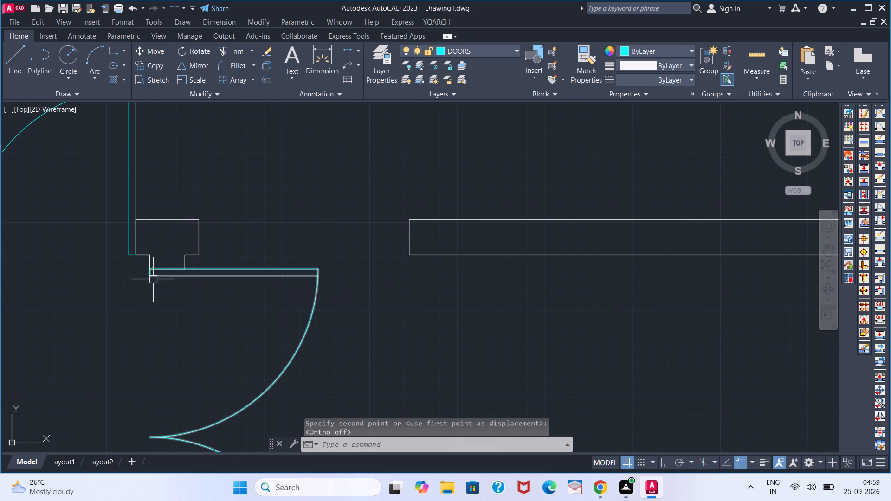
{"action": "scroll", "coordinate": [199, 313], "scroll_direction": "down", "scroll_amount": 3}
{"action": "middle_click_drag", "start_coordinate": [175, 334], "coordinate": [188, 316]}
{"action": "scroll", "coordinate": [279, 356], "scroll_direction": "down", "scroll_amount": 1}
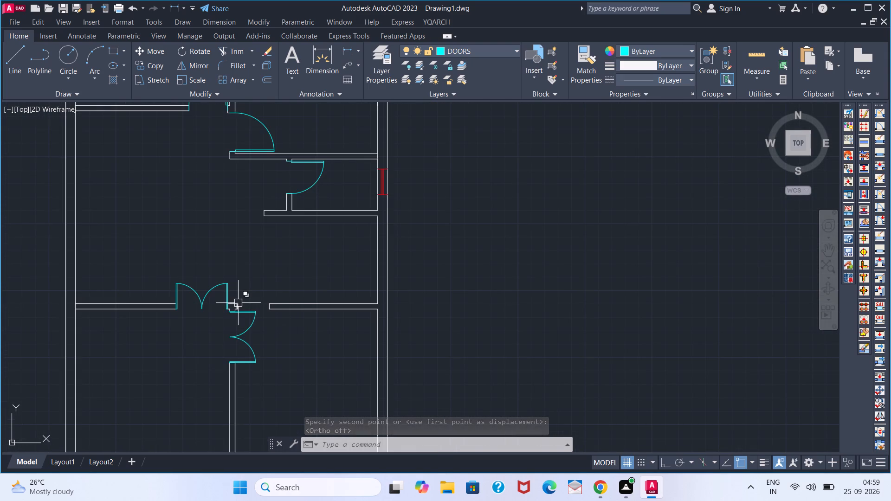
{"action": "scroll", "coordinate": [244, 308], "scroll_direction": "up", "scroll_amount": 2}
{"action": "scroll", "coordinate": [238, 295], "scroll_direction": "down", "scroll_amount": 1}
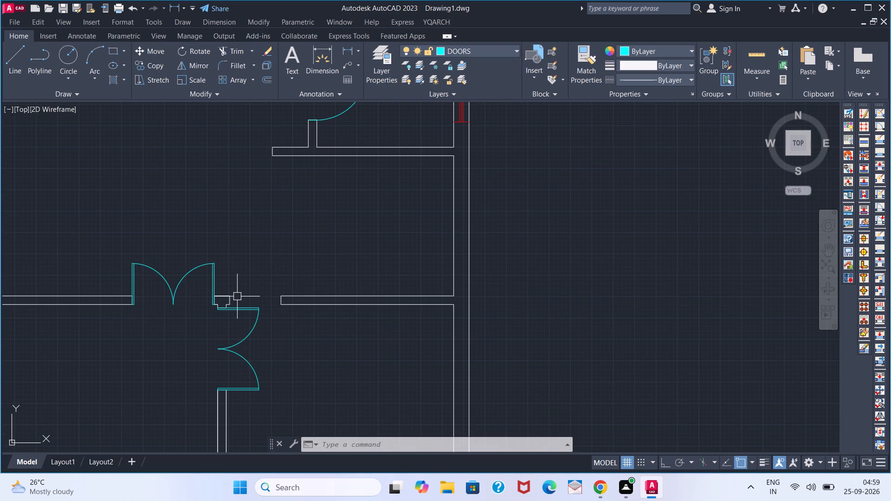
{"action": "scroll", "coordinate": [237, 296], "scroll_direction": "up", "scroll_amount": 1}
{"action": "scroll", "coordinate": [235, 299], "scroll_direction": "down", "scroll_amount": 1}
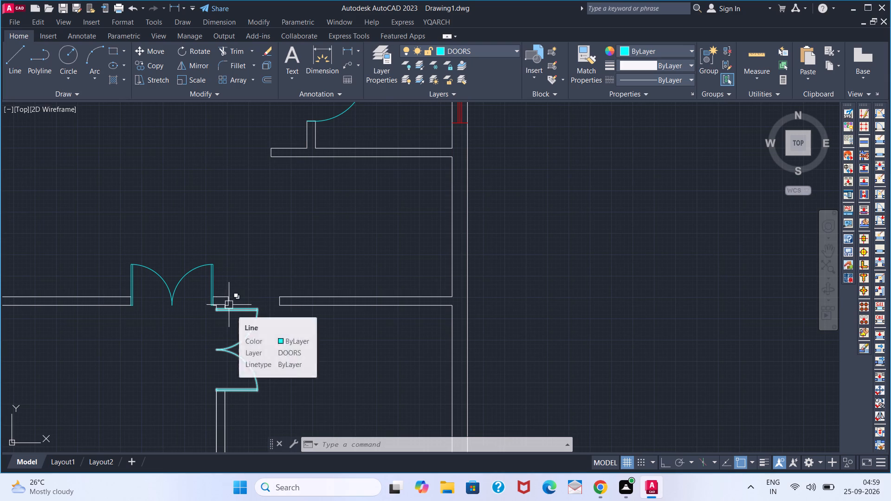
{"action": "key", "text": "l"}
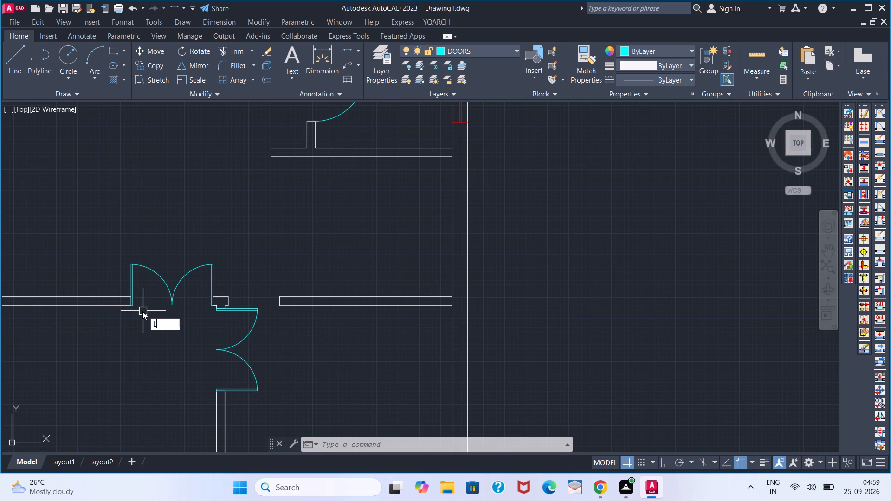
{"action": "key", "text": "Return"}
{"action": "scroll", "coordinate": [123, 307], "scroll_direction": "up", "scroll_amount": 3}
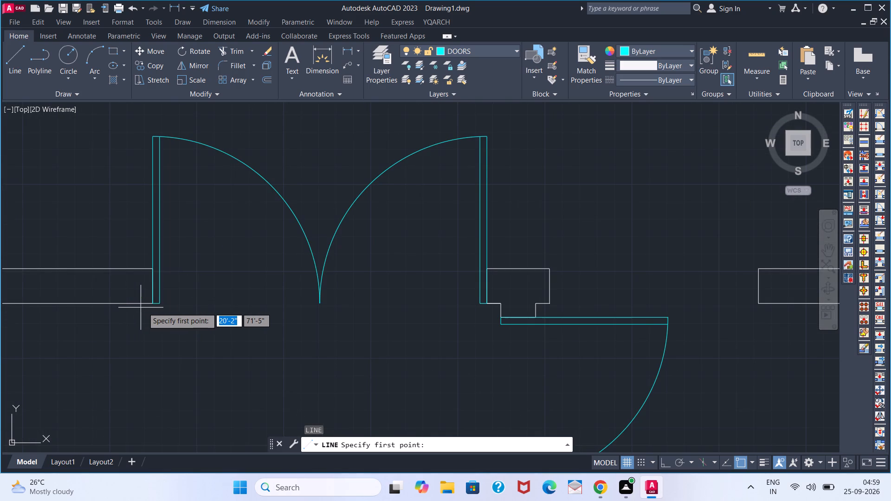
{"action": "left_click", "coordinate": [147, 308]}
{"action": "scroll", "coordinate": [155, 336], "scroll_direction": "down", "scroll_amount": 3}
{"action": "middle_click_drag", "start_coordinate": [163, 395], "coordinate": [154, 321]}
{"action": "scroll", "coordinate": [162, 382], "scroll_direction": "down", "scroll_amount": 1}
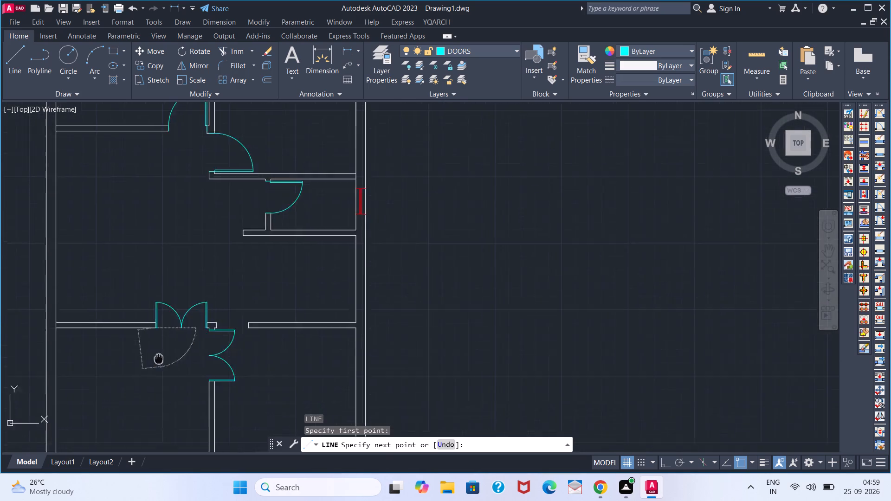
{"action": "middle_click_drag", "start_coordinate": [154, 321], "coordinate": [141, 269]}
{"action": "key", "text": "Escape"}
Make layer 0 the current layer.
{"action": "left_click", "coordinate": [501, 45]}
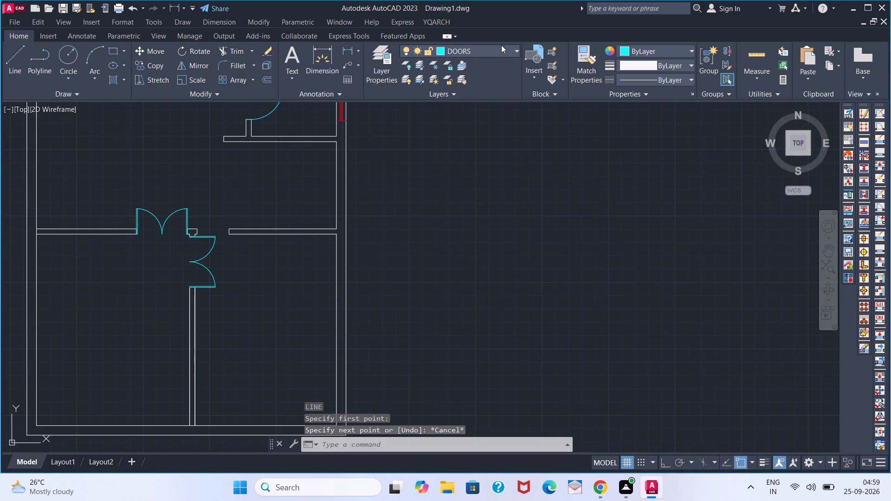
{"action": "left_click", "coordinate": [492, 58]}
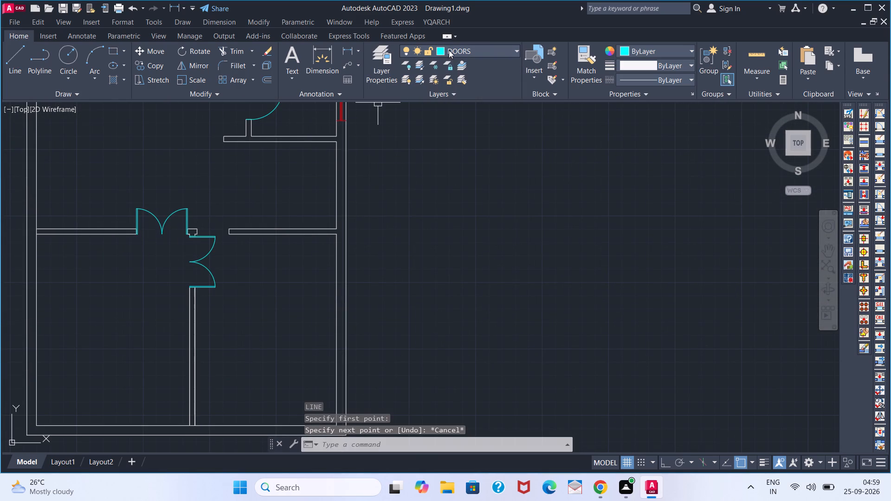
{"action": "left_click", "coordinate": [459, 47]}
{"action": "left_click", "coordinate": [457, 68]}
With Ortho on, draw an L-shaped line from the cross wall's end at the double door, about 4'-2" down and 4'-2" across to the partition's top.
{"action": "key", "text": "l"}
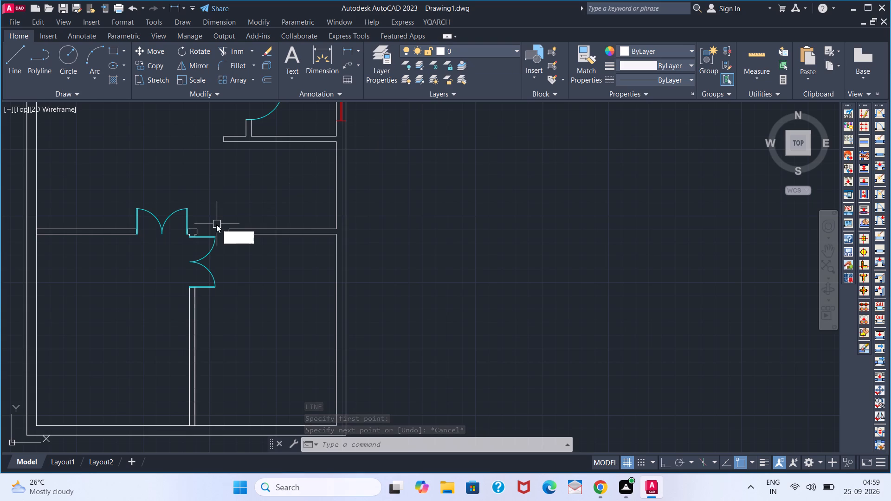
{"action": "key", "text": "Return"}
{"action": "scroll", "coordinate": [125, 241], "scroll_direction": "up", "scroll_amount": 4}
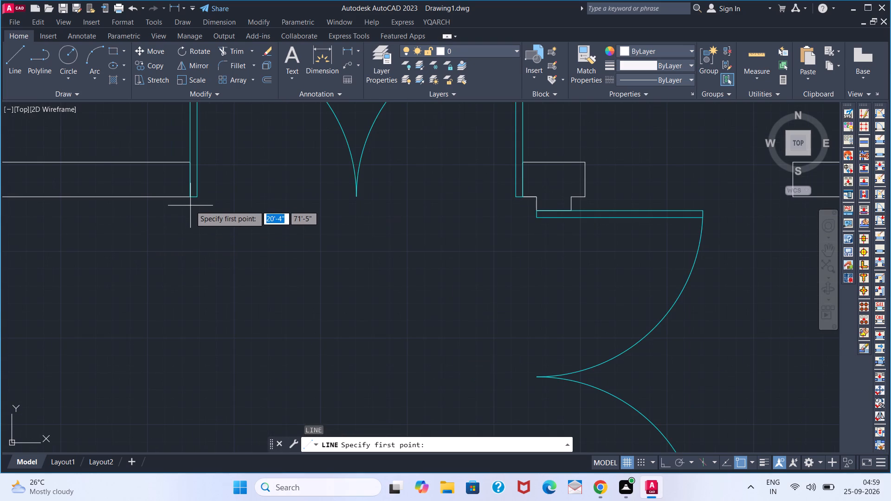
{"action": "left_click", "coordinate": [190, 202]}
{"action": "scroll", "coordinate": [190, 288], "scroll_direction": "down", "scroll_amount": 4}
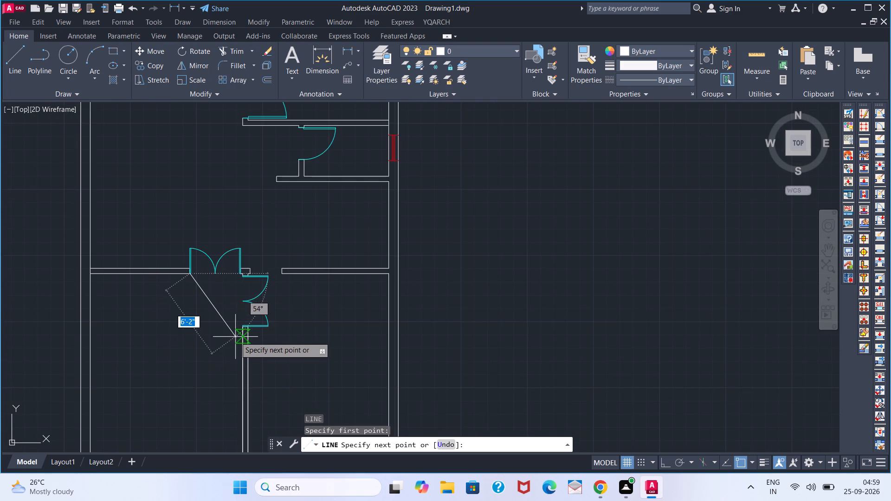
{"action": "key", "text": "ctrl+F8"}
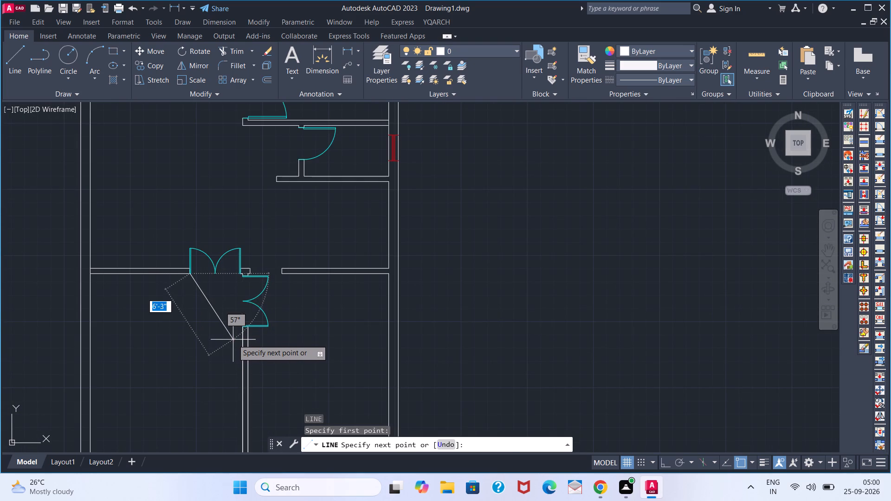
{"action": "scroll", "coordinate": [239, 327], "scroll_direction": "up", "scroll_amount": 4}
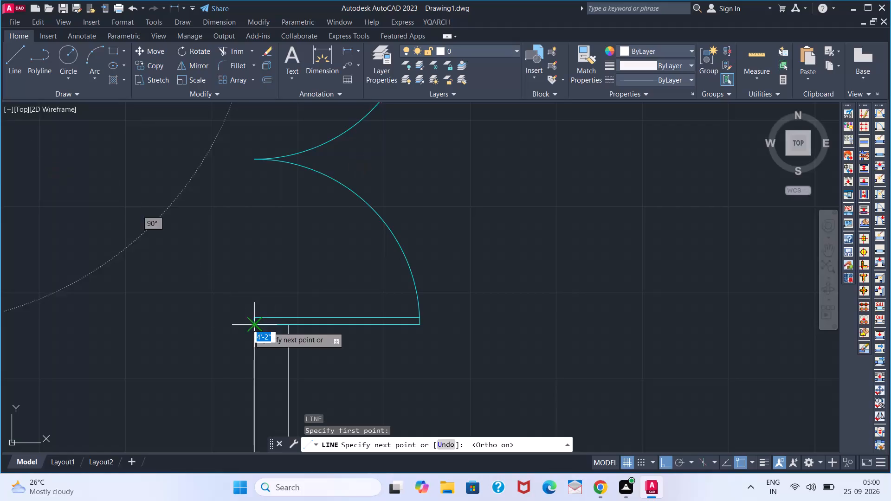
{"action": "scroll", "coordinate": [136, 326], "scroll_direction": "down", "scroll_amount": 2}
{"action": "left_click", "coordinate": [136, 326]}
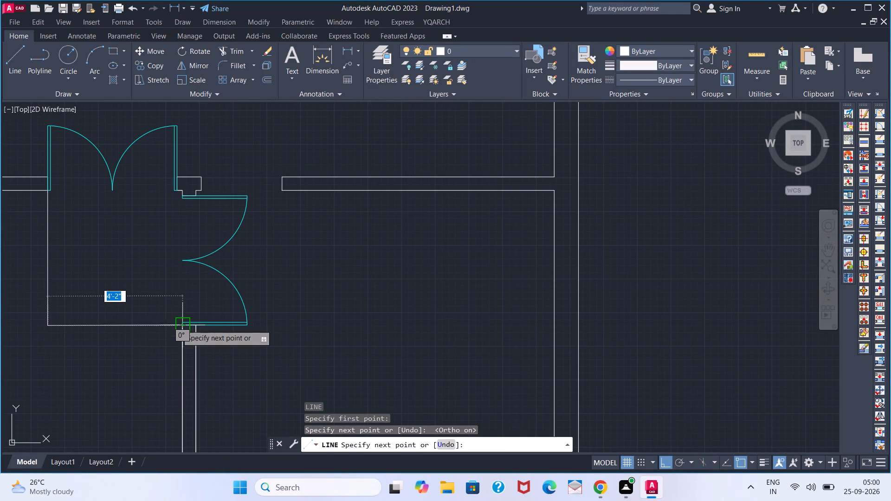
{"action": "left_click", "coordinate": [178, 325]}
{"action": "key", "text": "grave"}
{"action": "key", "text": "Escape"}
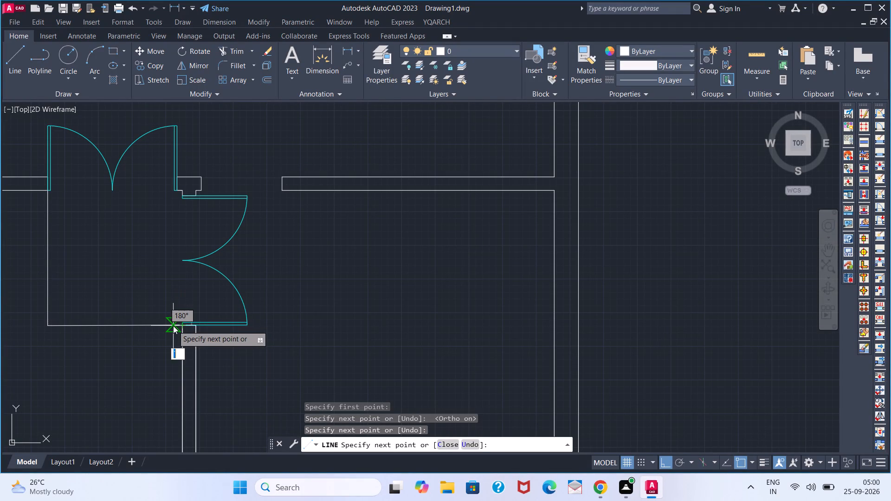
{"action": "key", "text": "Escape"}
Offset both lines of the L-shape 10" outward, the vertical one to the left and the horizontal one downward.
{"action": "scroll", "coordinate": [155, 332], "scroll_direction": "down", "scroll_amount": 4}
{"action": "scroll", "coordinate": [125, 334], "scroll_direction": "up", "scroll_amount": 2}
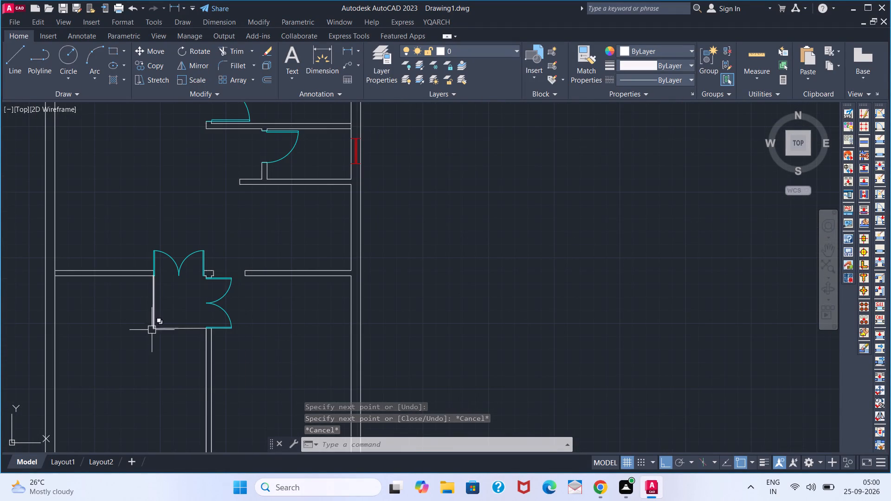
{"action": "key", "text": "o"}
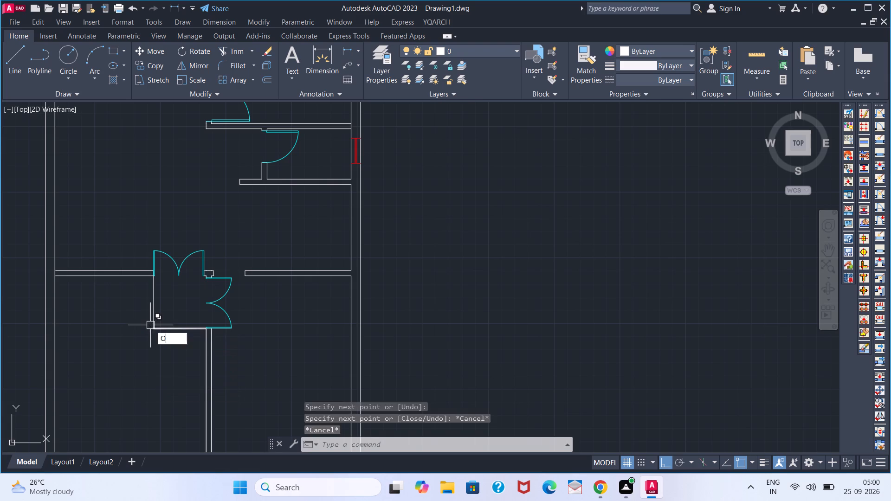
{"action": "key", "text": "Return"}
{"action": "key", "text": "1"}
{"action": "key", "text": "0"}
{"action": "key", "text": "Return"}
{"action": "left_click", "coordinate": [153, 316]}
{"action": "left_click", "coordinate": [127, 320]}
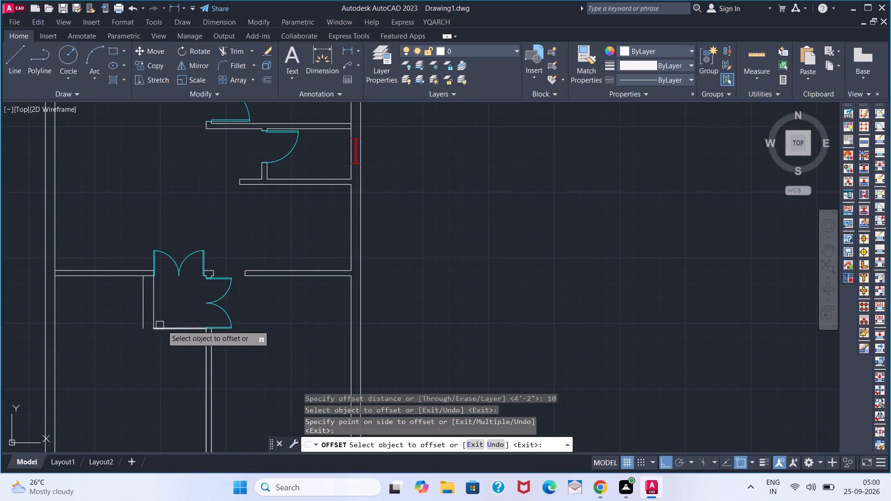
{"action": "left_click", "coordinate": [162, 325]}
{"action": "left_click", "coordinate": [159, 368]}
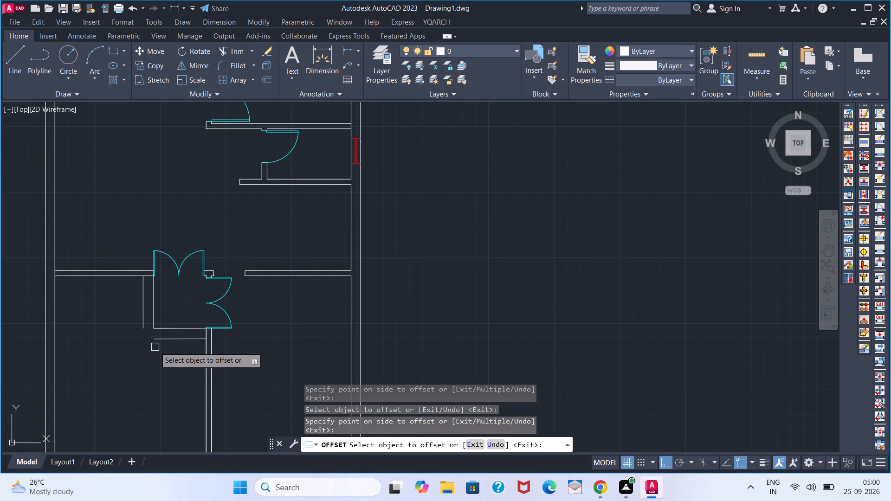
{"action": "key", "text": "Escape"}
Draw two short lines joining the ends of the offset lines to close their outer corner.
{"action": "key", "text": "l"}
{"action": "key", "text": "Return"}
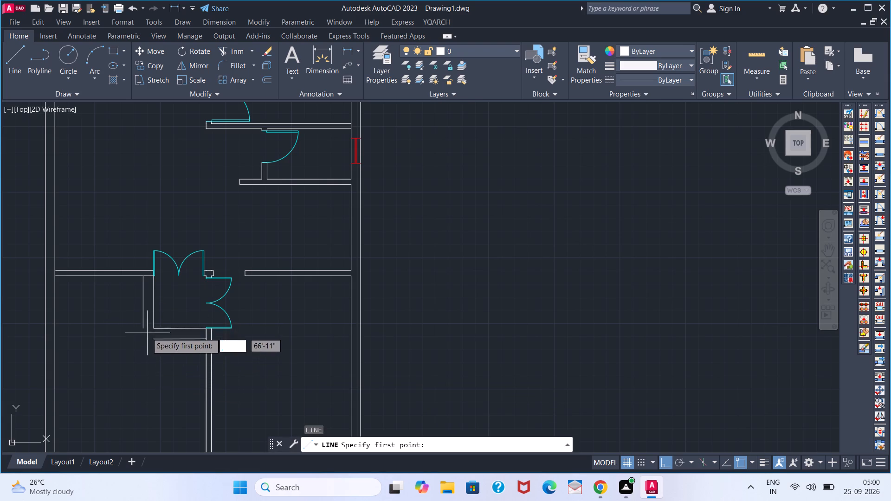
{"action": "left_click", "coordinate": [146, 331]}
{"action": "left_click", "coordinate": [144, 341]}
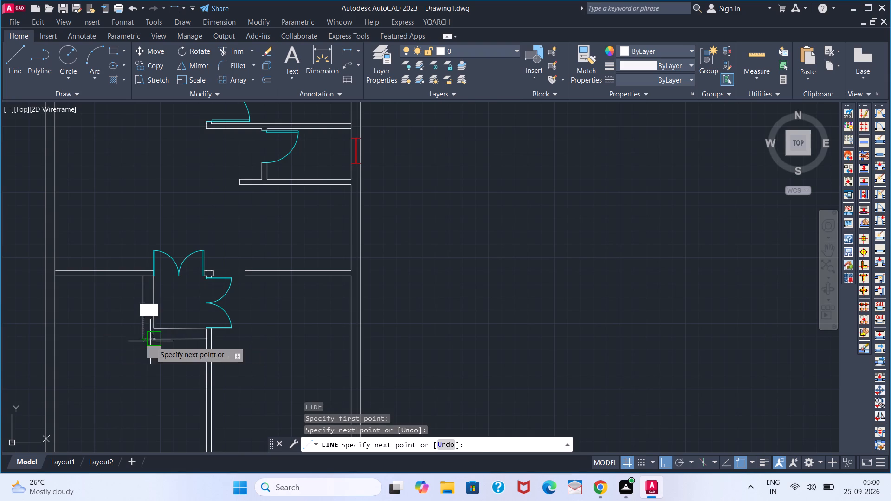
{"action": "left_click", "coordinate": [159, 341]}
{"action": "key", "text": "space"}
Group the four lines that form the outer L-shaped outline.
{"action": "scroll", "coordinate": [151, 330], "scroll_direction": "up", "scroll_amount": 2}
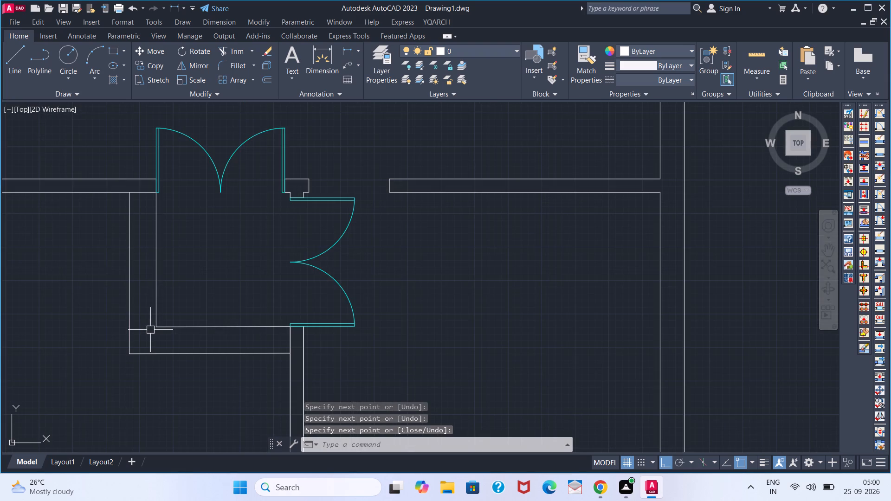
{"action": "scroll", "coordinate": [147, 335], "scroll_direction": "down", "scroll_amount": 1}
{"action": "left_click", "coordinate": [147, 335]}
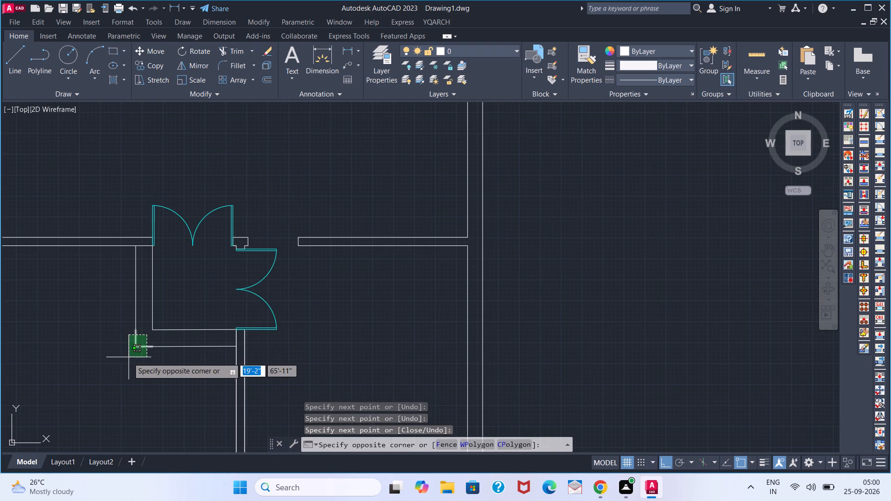
{"action": "left_click", "coordinate": [123, 363]}
{"action": "left_click", "coordinate": [135, 313]}
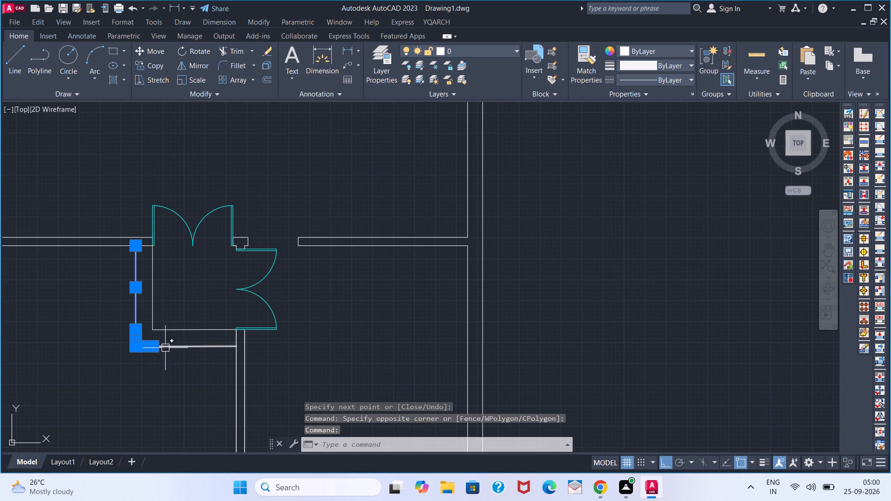
{"action": "left_click", "coordinate": [166, 349]}
{"action": "type", "text": "G"}
{"action": "key", "text": "space"}
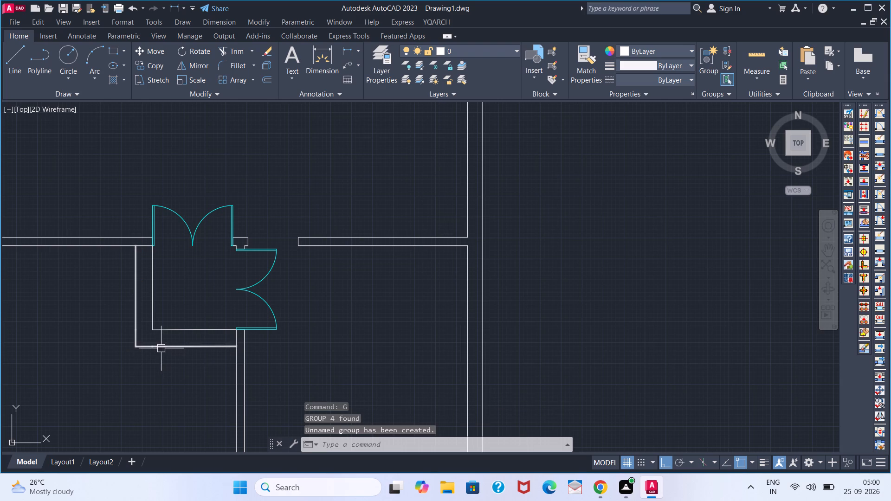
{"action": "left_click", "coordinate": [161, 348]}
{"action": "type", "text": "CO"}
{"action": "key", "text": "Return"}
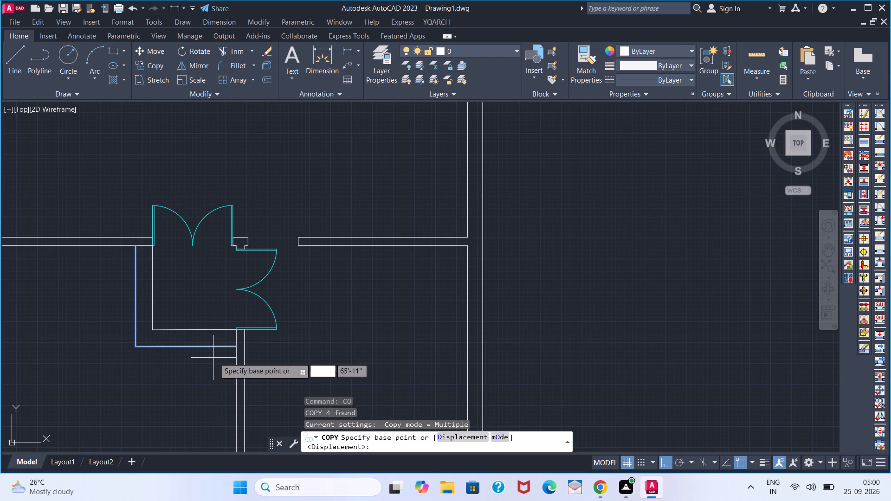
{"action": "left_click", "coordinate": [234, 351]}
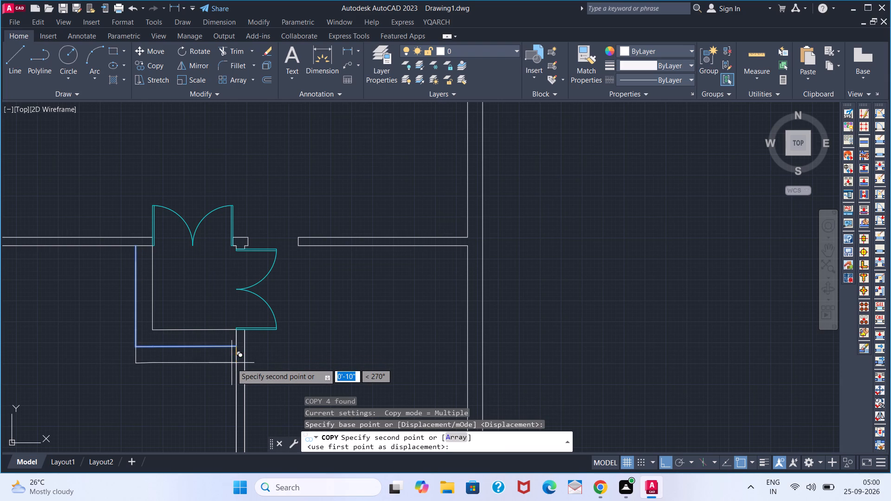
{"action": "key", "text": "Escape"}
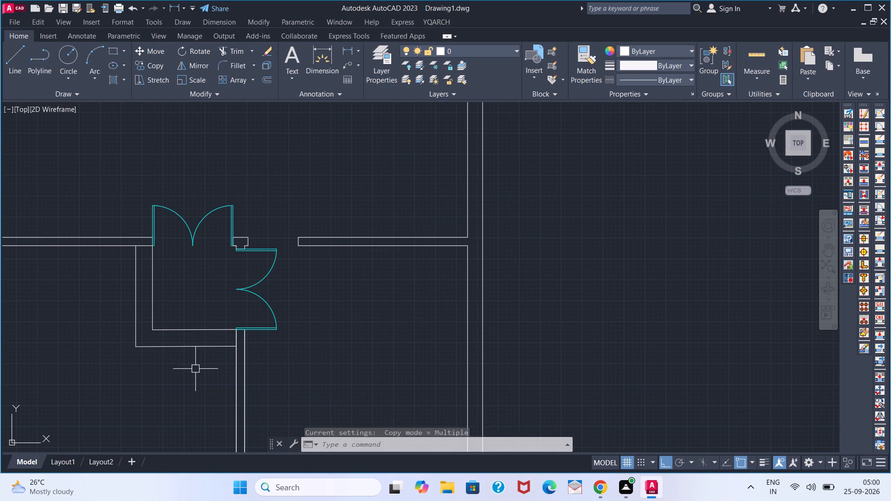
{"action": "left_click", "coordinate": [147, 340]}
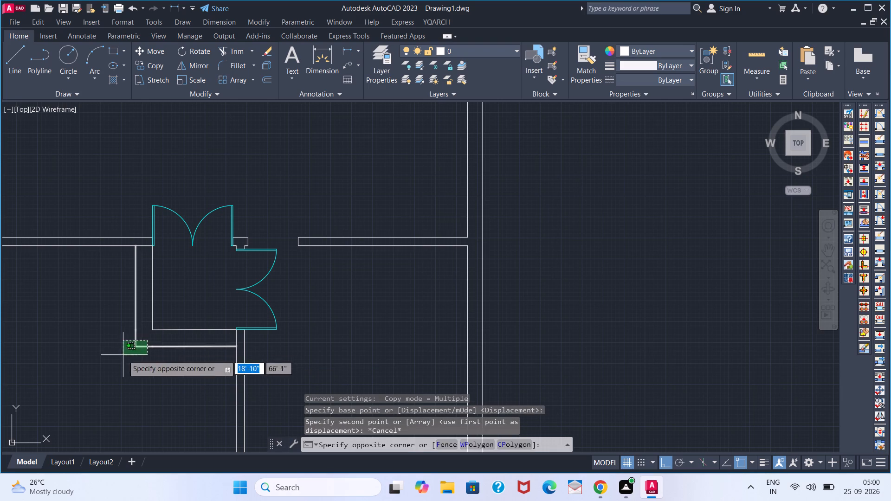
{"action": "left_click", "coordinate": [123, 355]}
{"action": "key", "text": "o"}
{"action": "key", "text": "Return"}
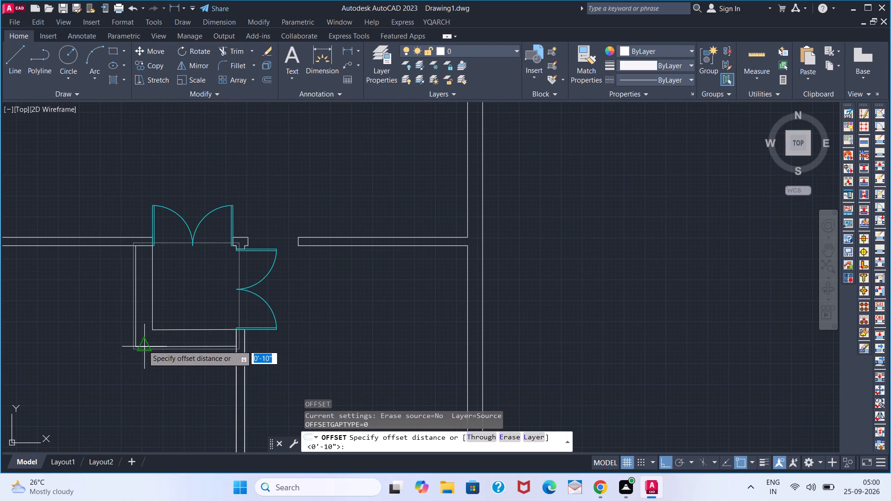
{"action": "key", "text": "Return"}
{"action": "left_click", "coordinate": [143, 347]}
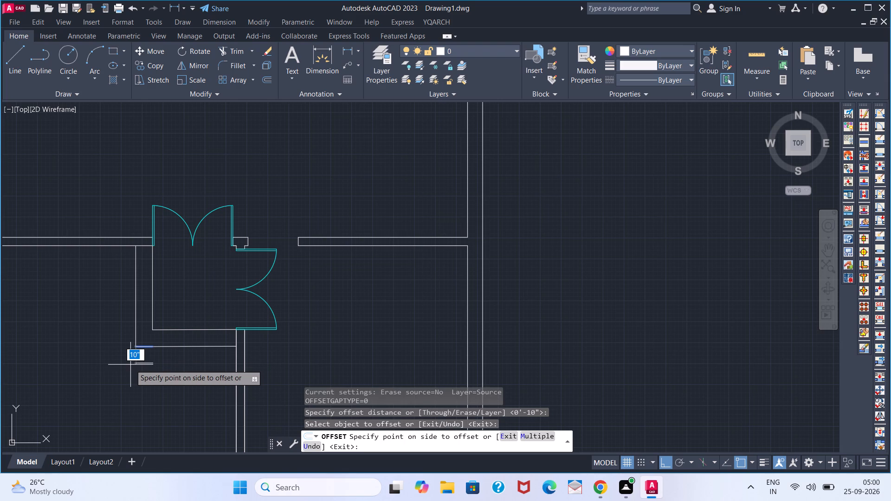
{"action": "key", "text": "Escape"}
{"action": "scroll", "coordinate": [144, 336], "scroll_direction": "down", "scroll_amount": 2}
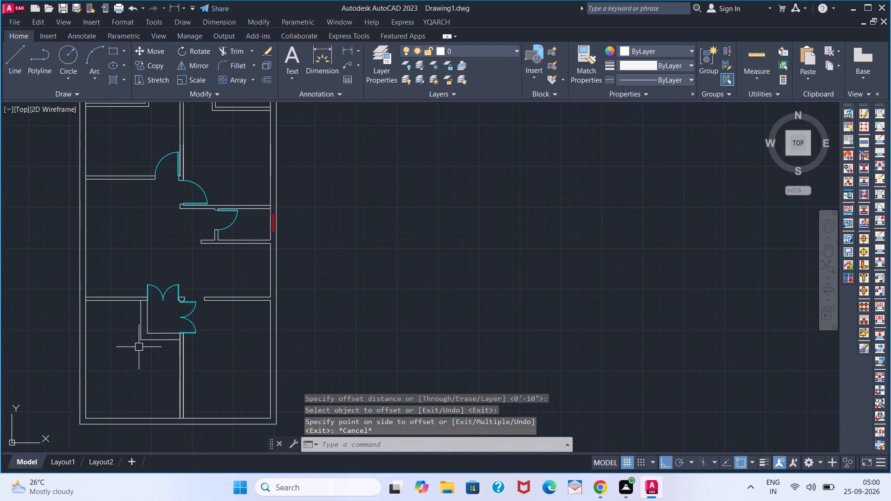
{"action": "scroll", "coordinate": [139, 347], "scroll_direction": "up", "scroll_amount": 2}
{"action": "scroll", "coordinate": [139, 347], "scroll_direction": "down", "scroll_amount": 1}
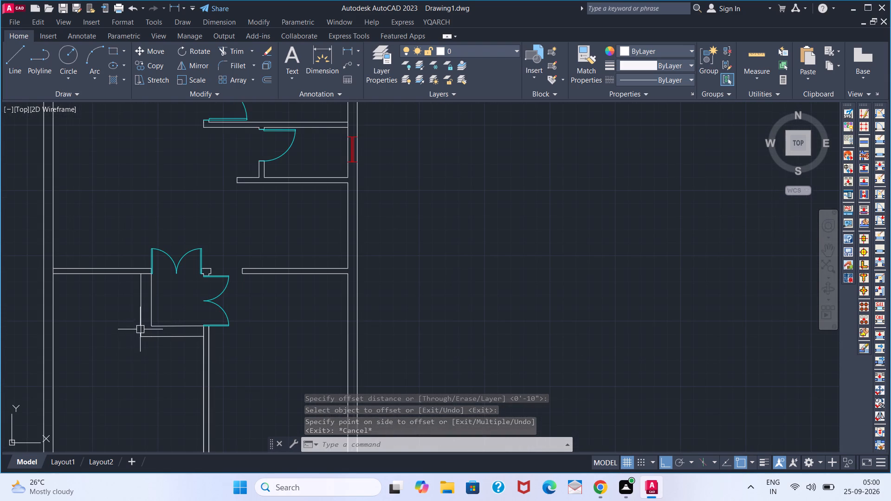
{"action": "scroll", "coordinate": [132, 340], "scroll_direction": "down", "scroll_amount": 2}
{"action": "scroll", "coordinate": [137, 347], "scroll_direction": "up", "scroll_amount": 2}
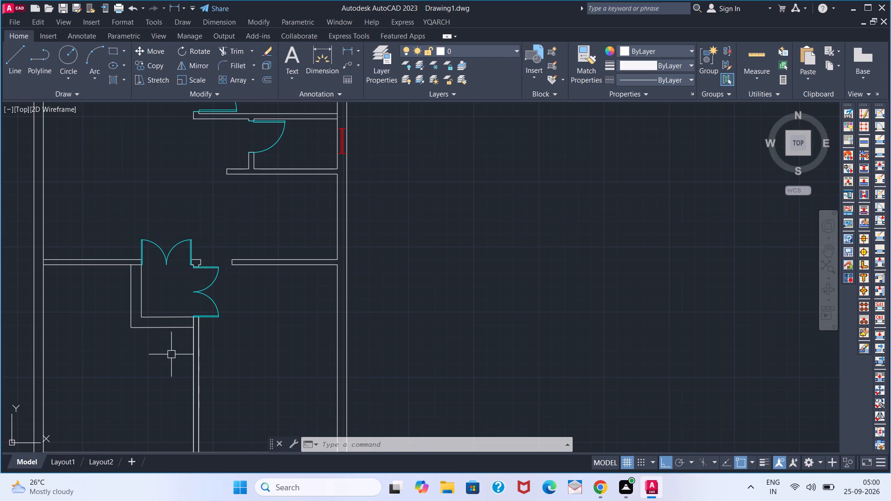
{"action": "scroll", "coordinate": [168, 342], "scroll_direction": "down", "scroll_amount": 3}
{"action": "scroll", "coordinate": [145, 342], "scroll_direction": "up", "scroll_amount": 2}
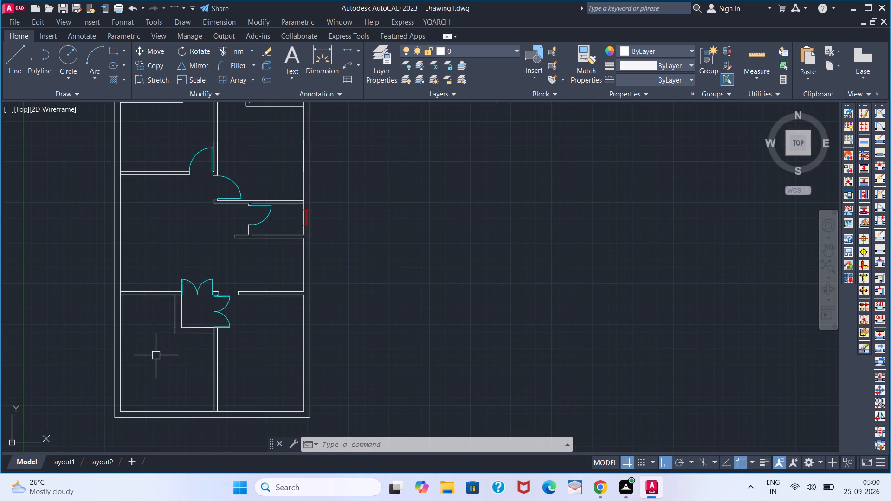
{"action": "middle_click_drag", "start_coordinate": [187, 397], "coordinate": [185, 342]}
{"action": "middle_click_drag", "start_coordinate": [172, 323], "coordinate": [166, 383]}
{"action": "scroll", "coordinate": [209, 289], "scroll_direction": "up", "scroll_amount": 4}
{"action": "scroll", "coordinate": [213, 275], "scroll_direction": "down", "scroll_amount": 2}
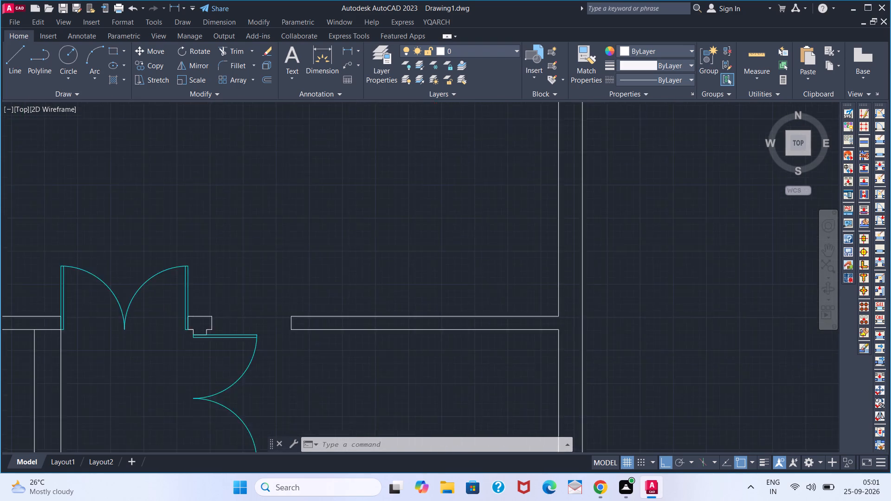
Copy the single door of the small room by the east wall to just above the cross wall's opening, with Ortho off.
{"action": "scroll", "coordinate": [233, 217], "scroll_direction": "down", "scroll_amount": 2}
{"action": "middle_click_drag", "start_coordinate": [230, 213], "coordinate": [196, 349]}
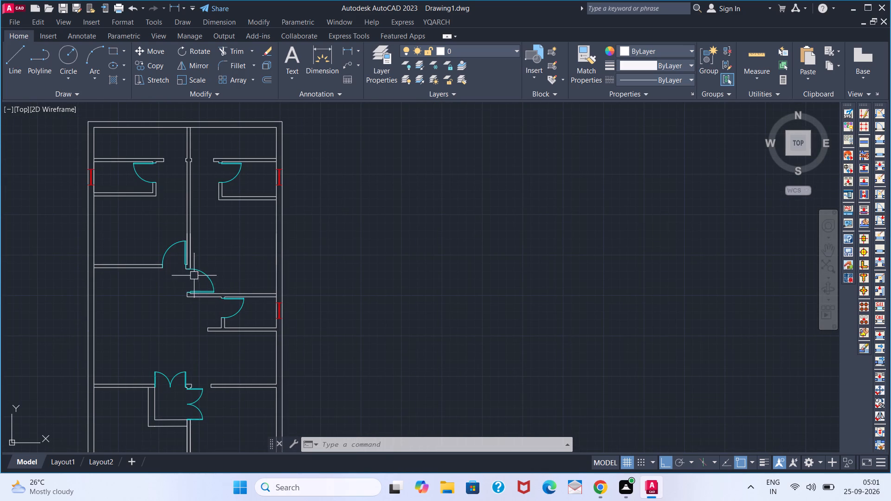
{"action": "left_click", "coordinate": [237, 312]}
{"action": "key", "text": "c"}
{"action": "key", "text": "o"}
{"action": "key", "text": "Return"}
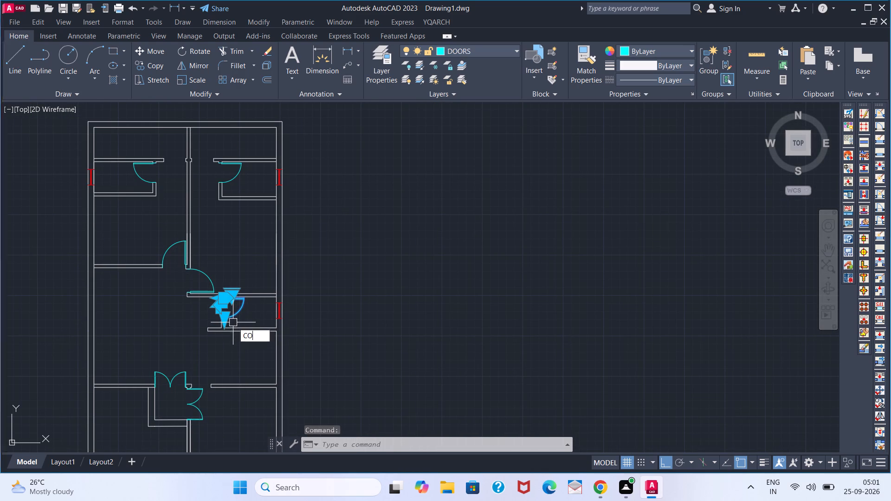
{"action": "left_click", "coordinate": [219, 314]}
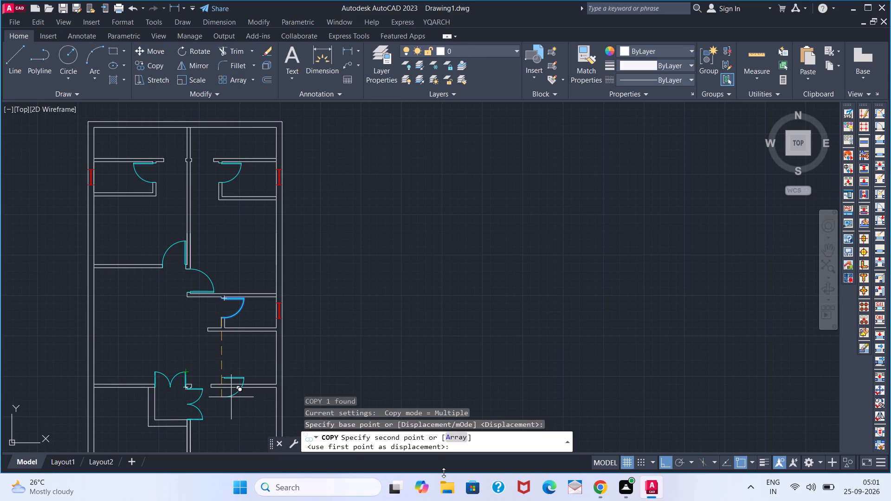
{"action": "left_click", "coordinate": [671, 462]}
{"action": "left_click", "coordinate": [201, 375]}
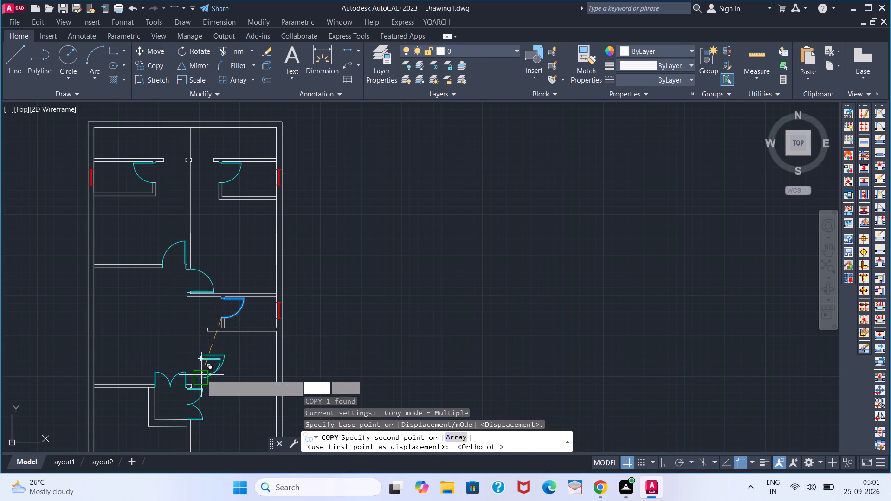
{"action": "key", "text": "Escape"}
With Ortho on, rotate the copied door 90° counterclockwise about the middle of its leaf so the leaf stands vertical.
{"action": "left_click", "coordinate": [211, 375]}
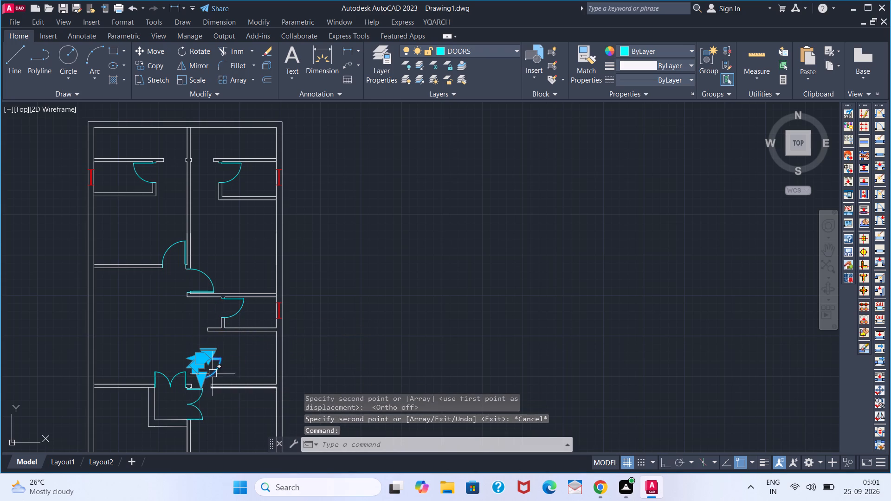
{"action": "key", "text": "r"}
{"action": "key", "text": "o"}
{"action": "key", "text": "Return"}
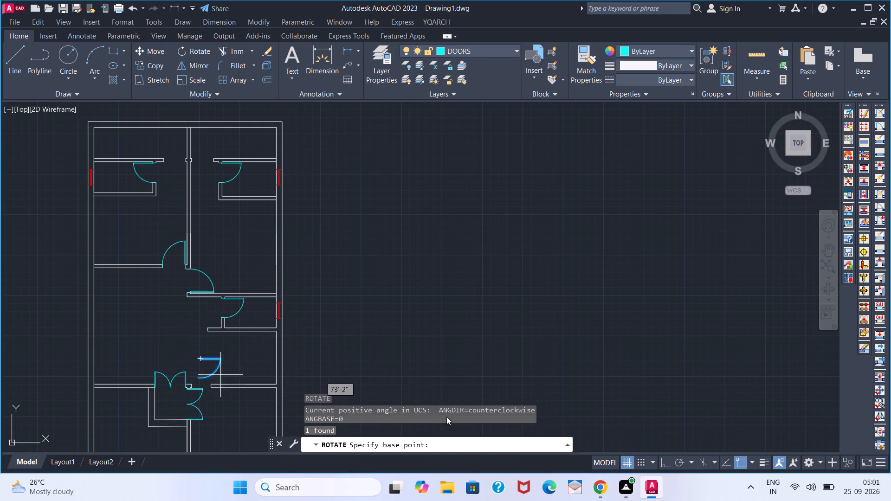
{"action": "left_click", "coordinate": [665, 460]}
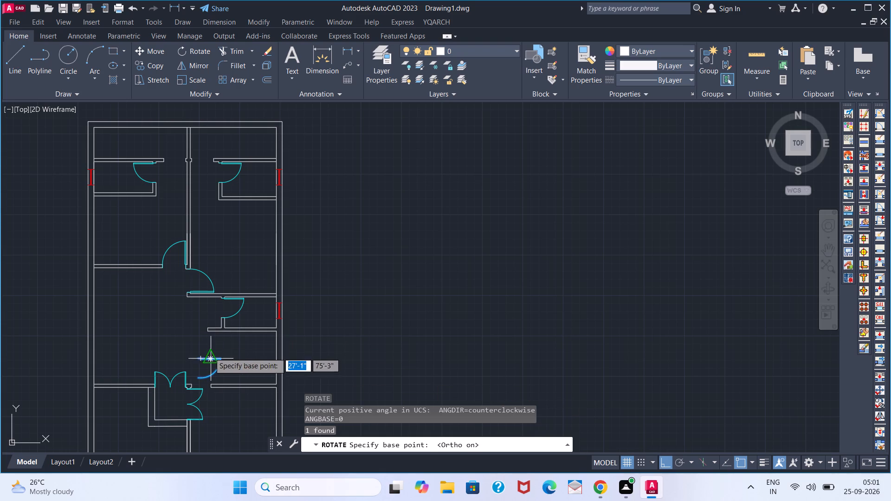
{"action": "left_click", "coordinate": [210, 352]}
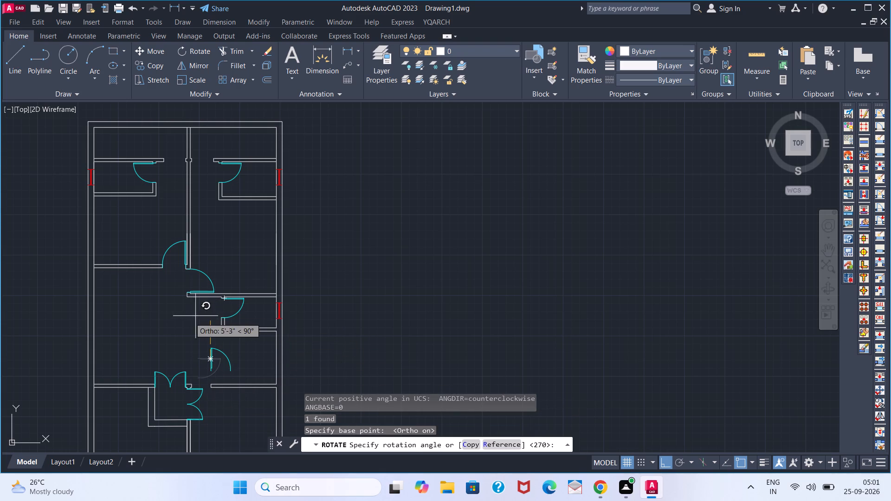
{"action": "left_click", "coordinate": [180, 319]}
With Ortho off, move the rotated door by its hinge-side lower end into the cross wall opening beside the double doors.
{"action": "left_click", "coordinate": [216, 353]}
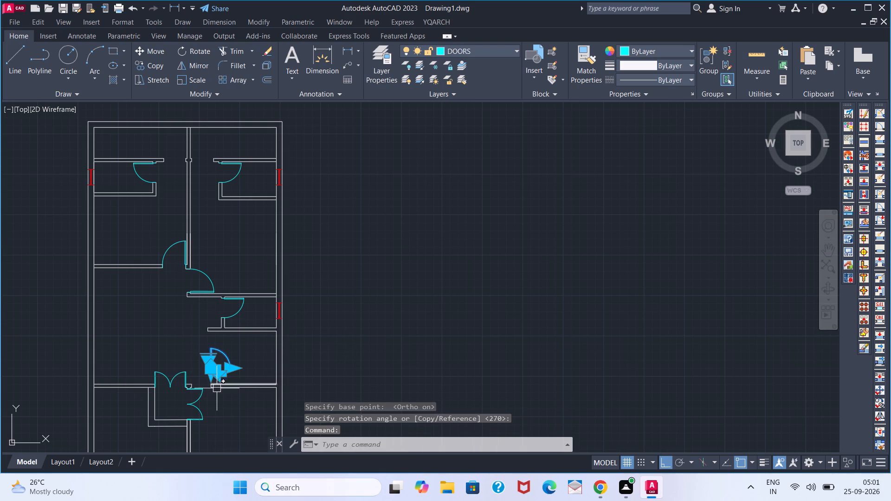
{"action": "key", "text": "ctrl+F8"}
{"action": "scroll", "coordinate": [213, 386], "scroll_direction": "up", "scroll_amount": 3}
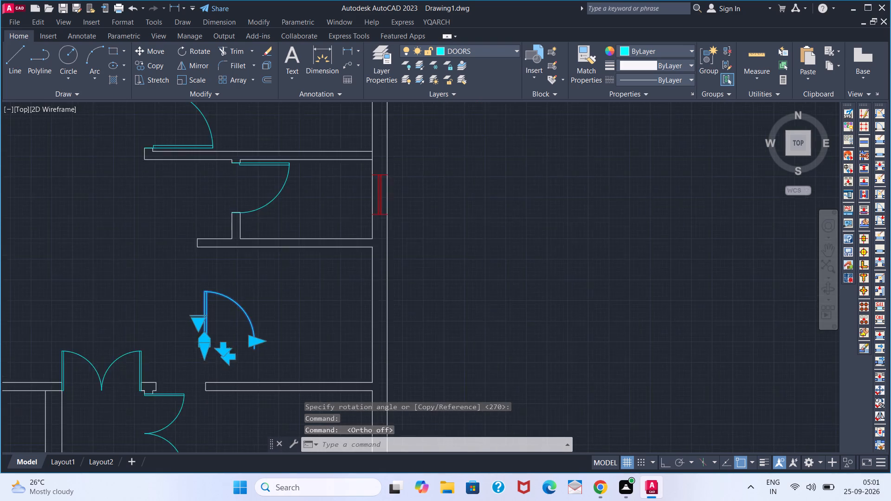
{"action": "key", "text": "m"}
{"action": "key", "text": "Return"}
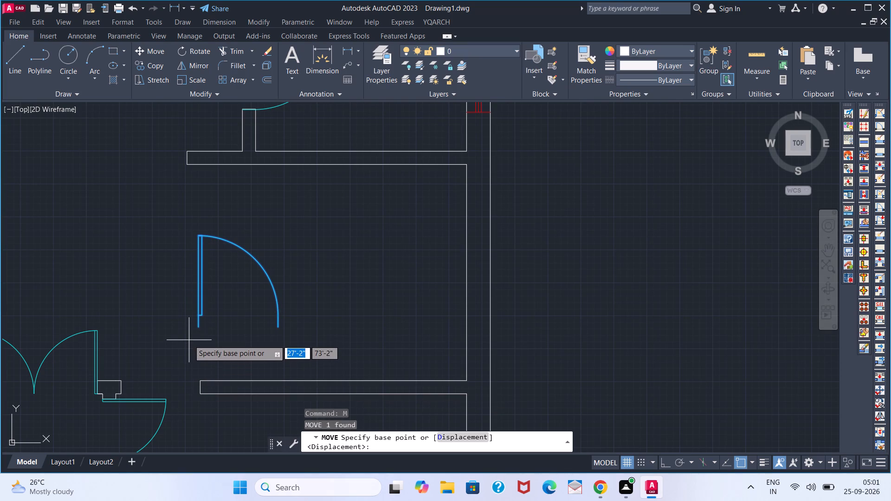
{"action": "left_click", "coordinate": [195, 333]}
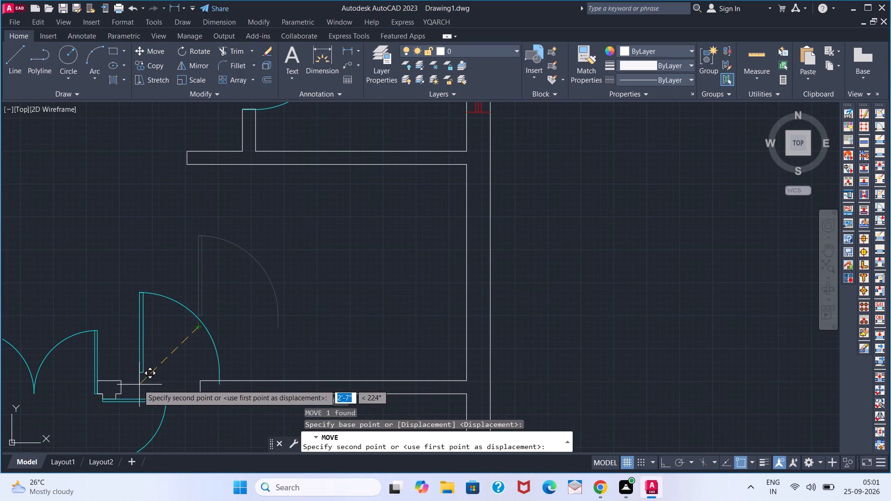
{"action": "left_click", "coordinate": [127, 392]}
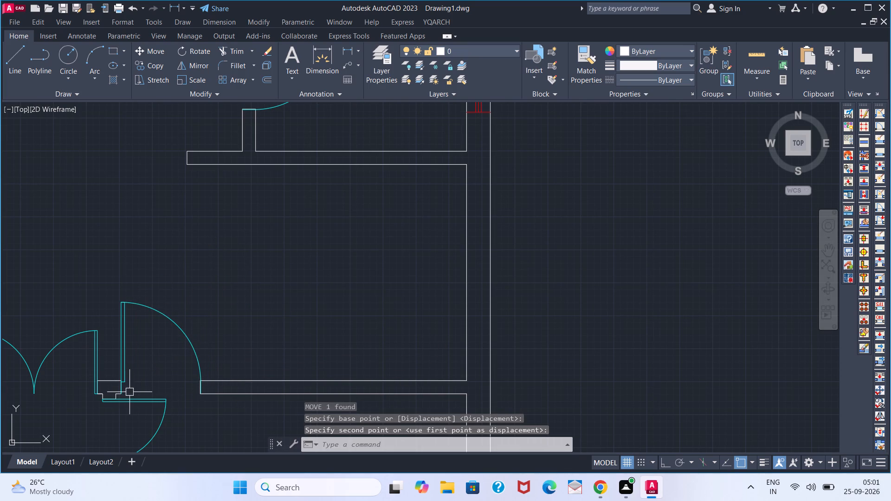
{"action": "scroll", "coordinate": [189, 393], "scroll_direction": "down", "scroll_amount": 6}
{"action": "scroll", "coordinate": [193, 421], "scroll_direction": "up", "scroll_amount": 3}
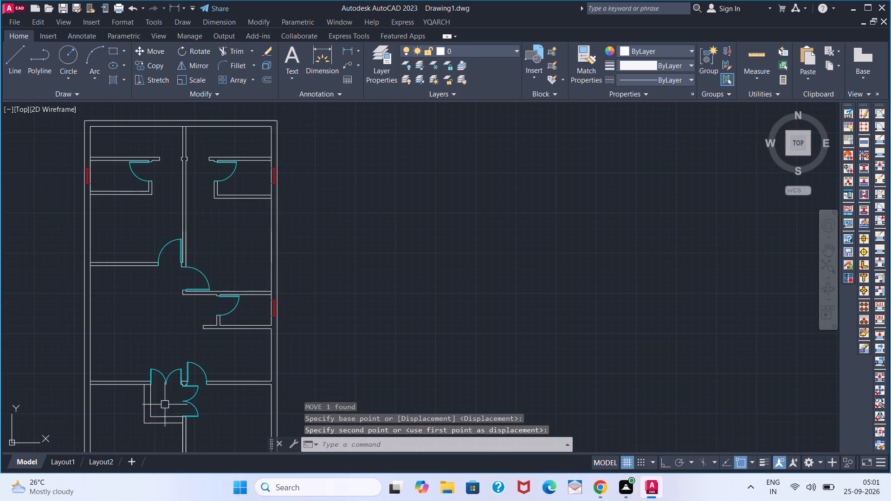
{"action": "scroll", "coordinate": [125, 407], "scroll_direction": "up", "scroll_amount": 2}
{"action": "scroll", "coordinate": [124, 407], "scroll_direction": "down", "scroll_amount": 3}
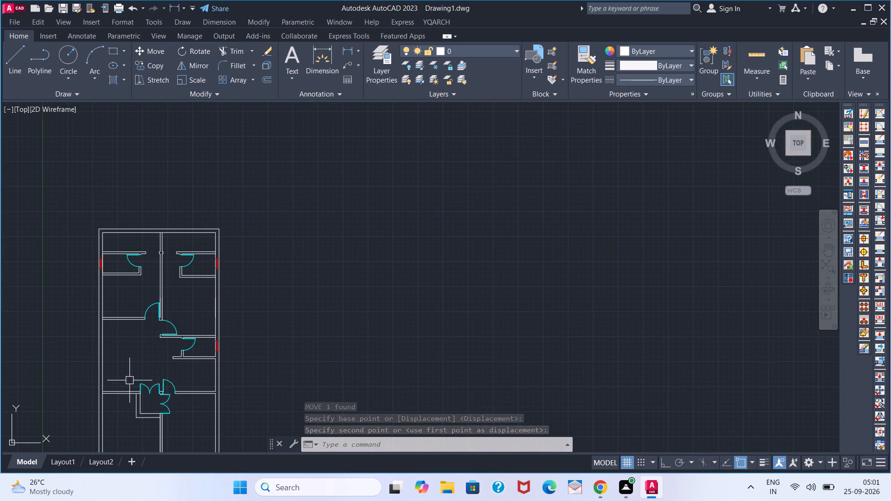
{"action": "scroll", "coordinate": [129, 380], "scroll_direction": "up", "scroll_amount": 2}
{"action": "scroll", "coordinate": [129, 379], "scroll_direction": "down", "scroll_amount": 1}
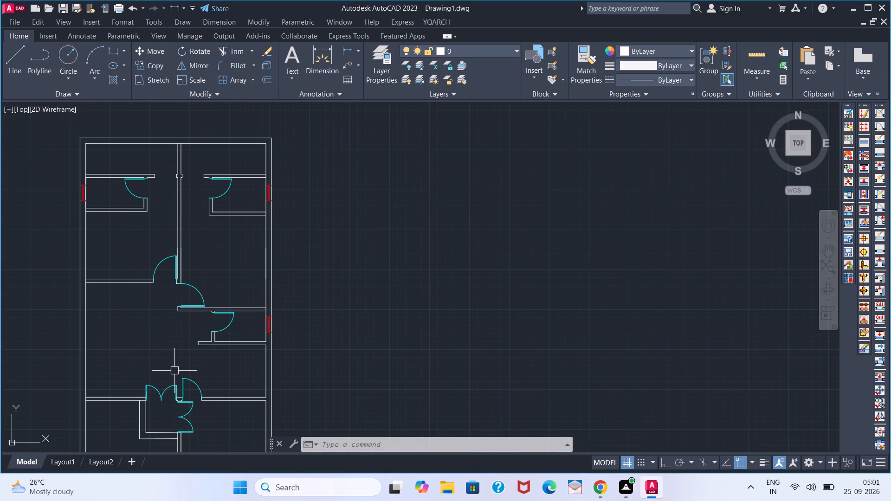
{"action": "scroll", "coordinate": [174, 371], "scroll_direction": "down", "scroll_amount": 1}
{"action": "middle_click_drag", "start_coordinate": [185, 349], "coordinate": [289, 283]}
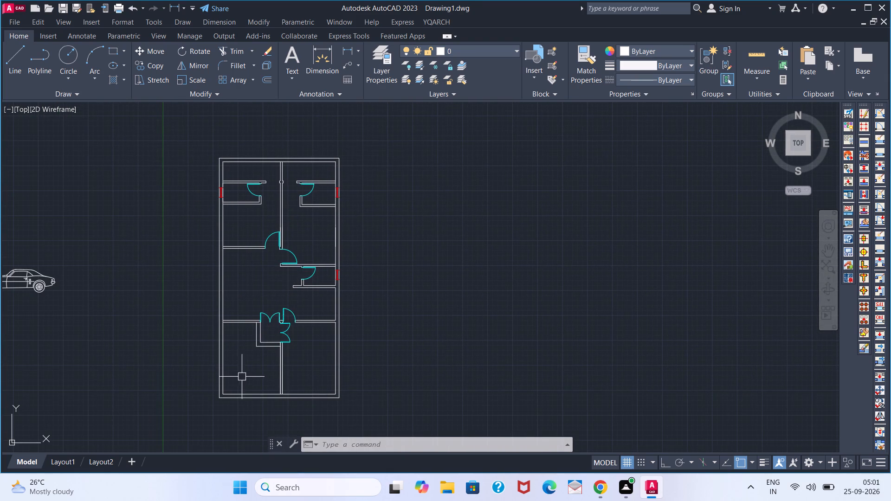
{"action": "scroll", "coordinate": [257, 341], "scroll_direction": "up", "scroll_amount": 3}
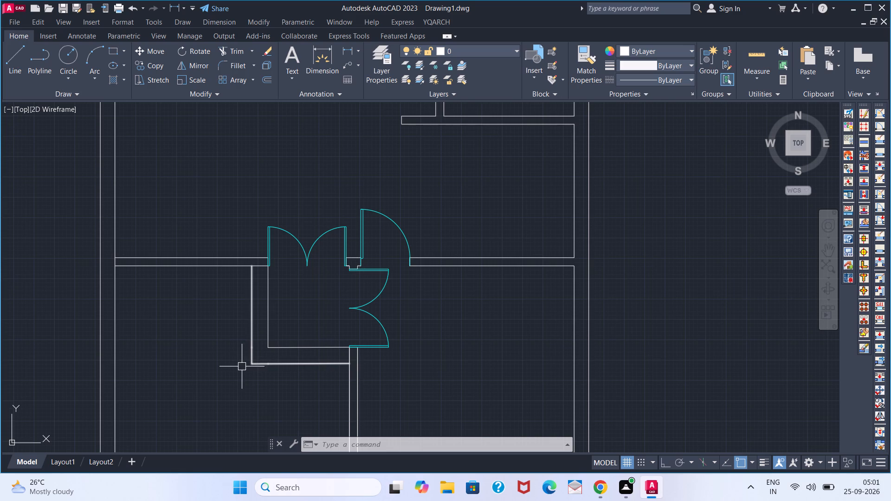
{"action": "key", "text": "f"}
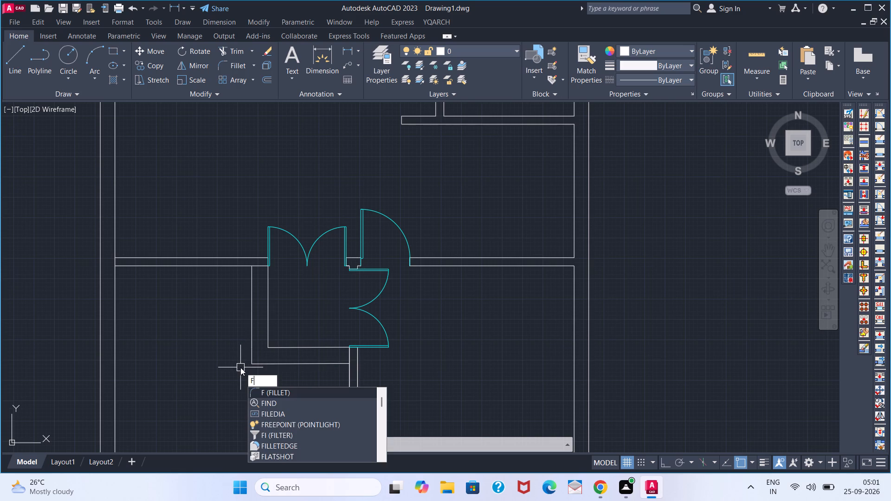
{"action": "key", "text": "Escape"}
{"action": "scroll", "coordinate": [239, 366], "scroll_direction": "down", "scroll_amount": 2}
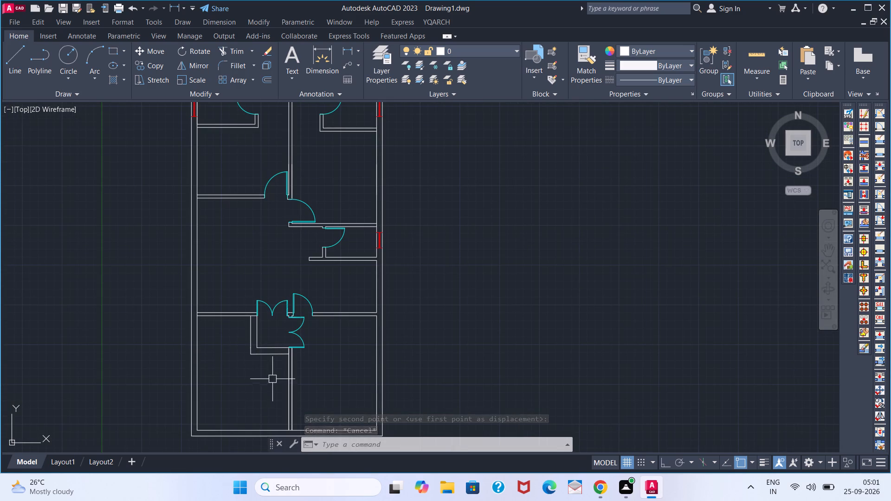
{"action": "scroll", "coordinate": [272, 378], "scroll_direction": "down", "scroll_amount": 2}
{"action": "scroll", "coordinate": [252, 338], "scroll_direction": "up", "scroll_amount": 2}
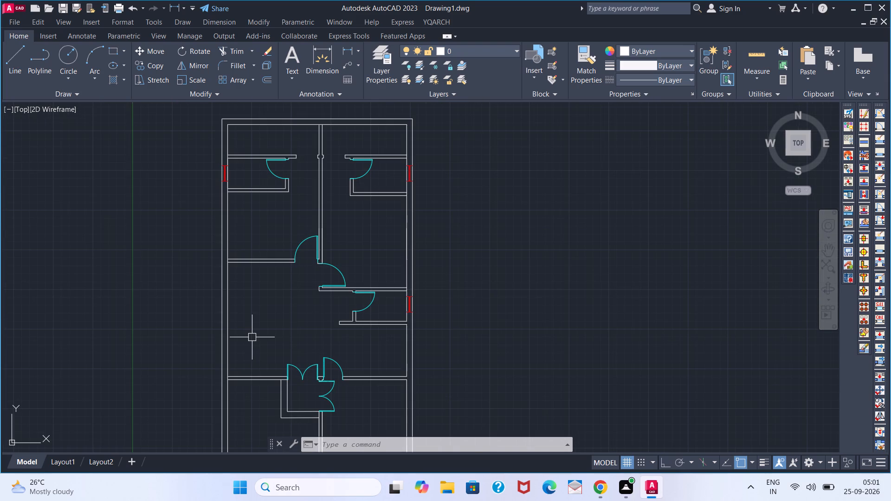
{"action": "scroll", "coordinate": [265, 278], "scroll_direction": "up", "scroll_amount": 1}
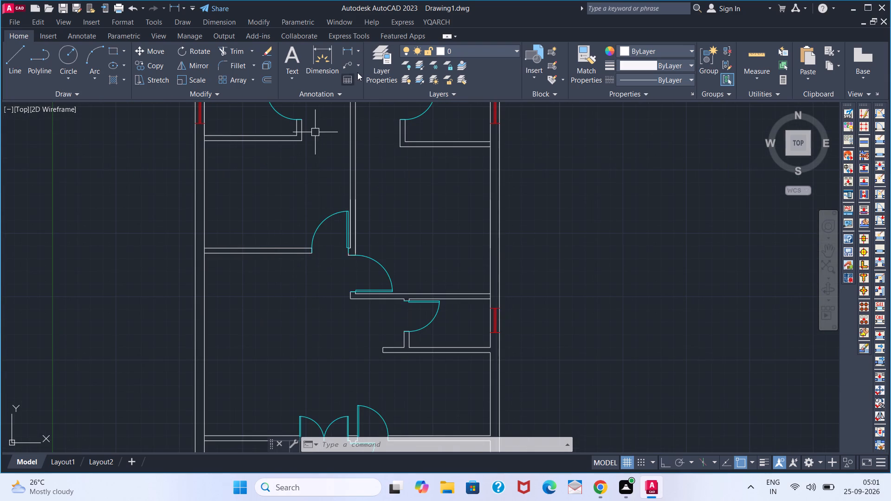
Make DOORS the current layer.
{"action": "left_click", "coordinate": [460, 50]}
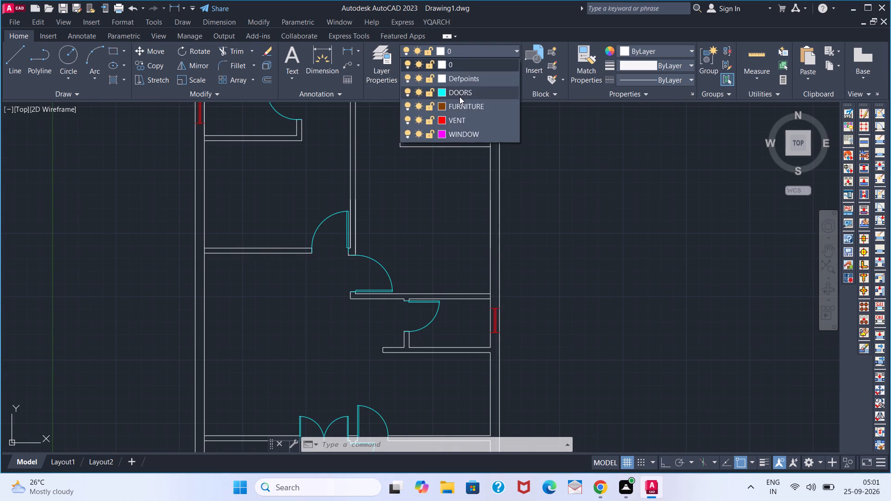
{"action": "left_click", "coordinate": [459, 96]}
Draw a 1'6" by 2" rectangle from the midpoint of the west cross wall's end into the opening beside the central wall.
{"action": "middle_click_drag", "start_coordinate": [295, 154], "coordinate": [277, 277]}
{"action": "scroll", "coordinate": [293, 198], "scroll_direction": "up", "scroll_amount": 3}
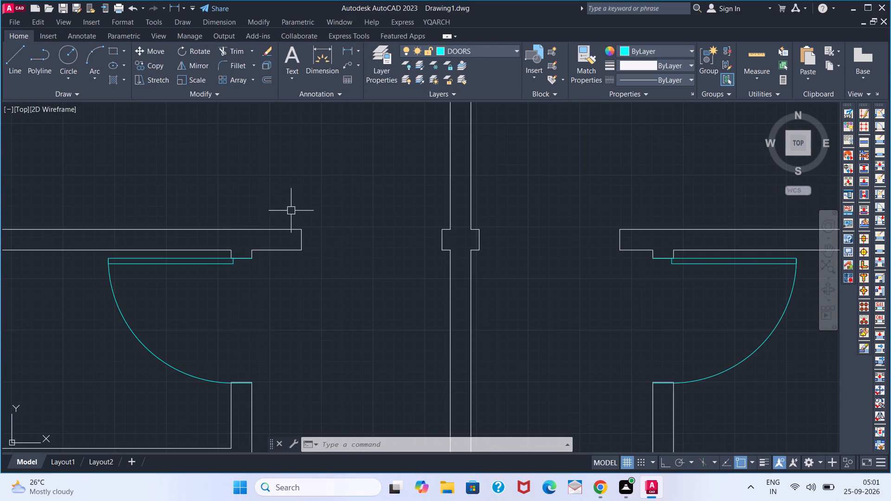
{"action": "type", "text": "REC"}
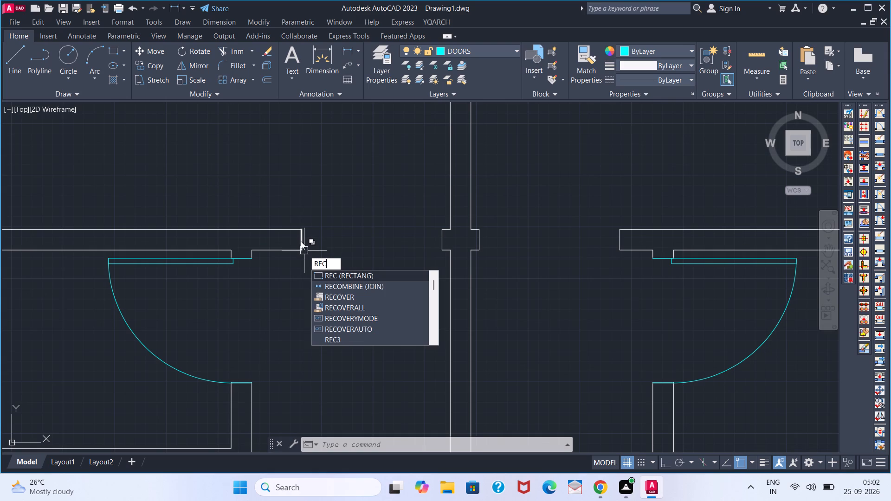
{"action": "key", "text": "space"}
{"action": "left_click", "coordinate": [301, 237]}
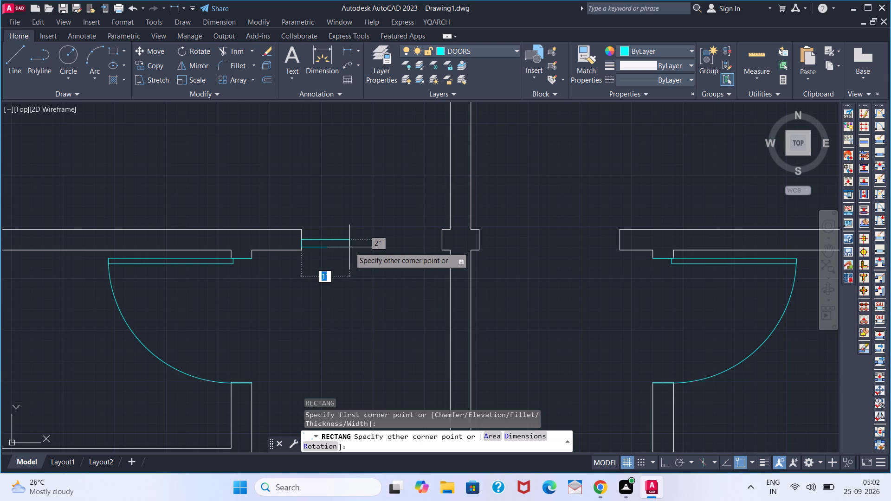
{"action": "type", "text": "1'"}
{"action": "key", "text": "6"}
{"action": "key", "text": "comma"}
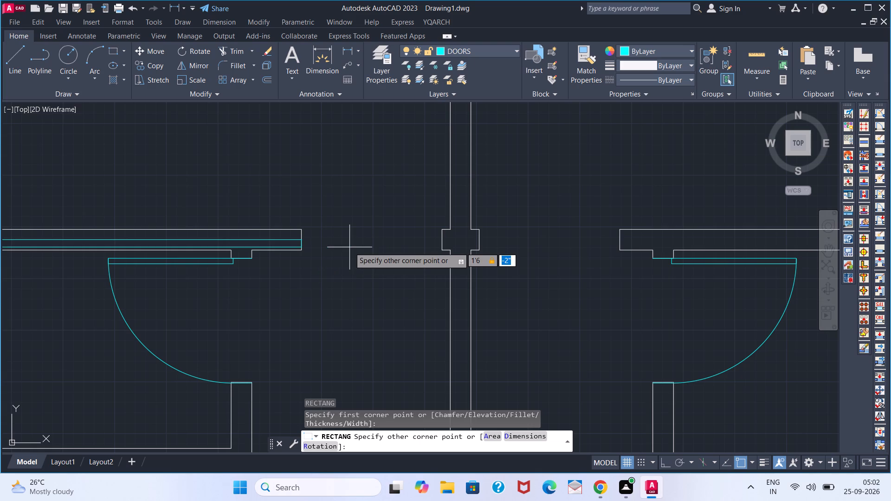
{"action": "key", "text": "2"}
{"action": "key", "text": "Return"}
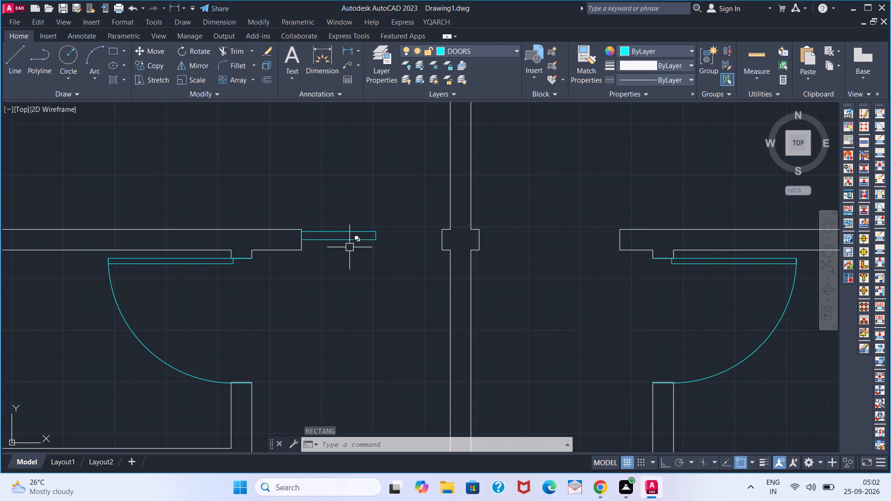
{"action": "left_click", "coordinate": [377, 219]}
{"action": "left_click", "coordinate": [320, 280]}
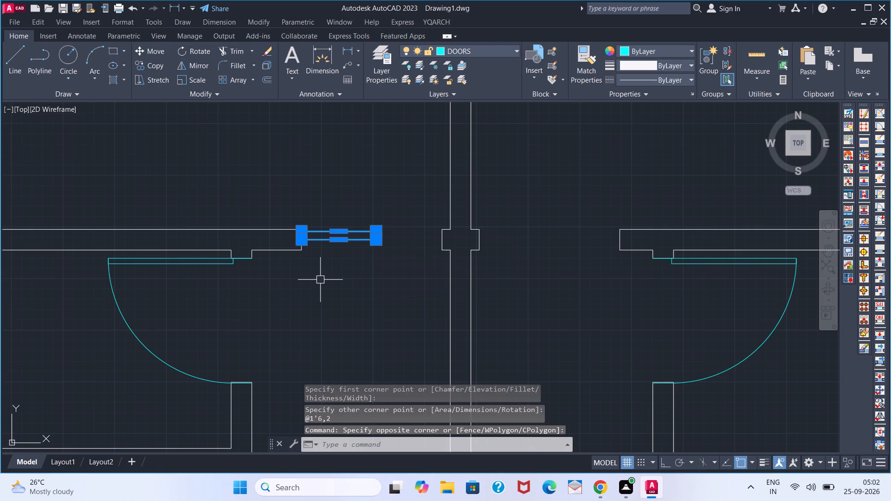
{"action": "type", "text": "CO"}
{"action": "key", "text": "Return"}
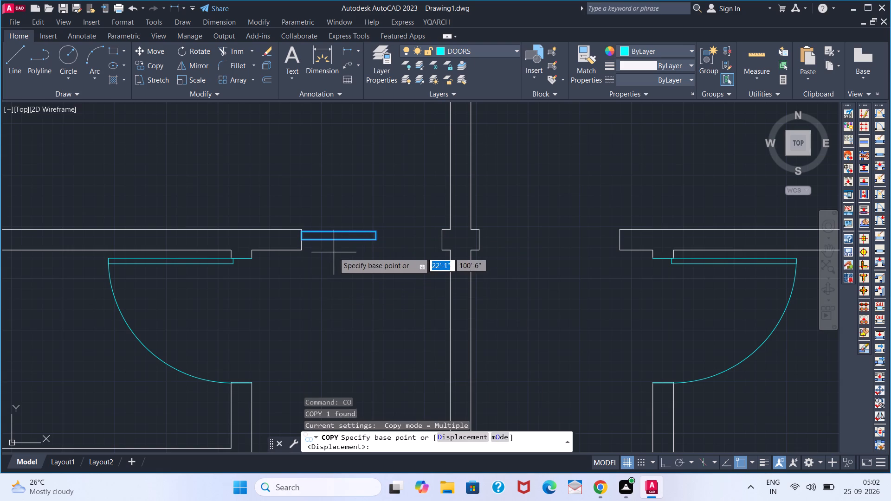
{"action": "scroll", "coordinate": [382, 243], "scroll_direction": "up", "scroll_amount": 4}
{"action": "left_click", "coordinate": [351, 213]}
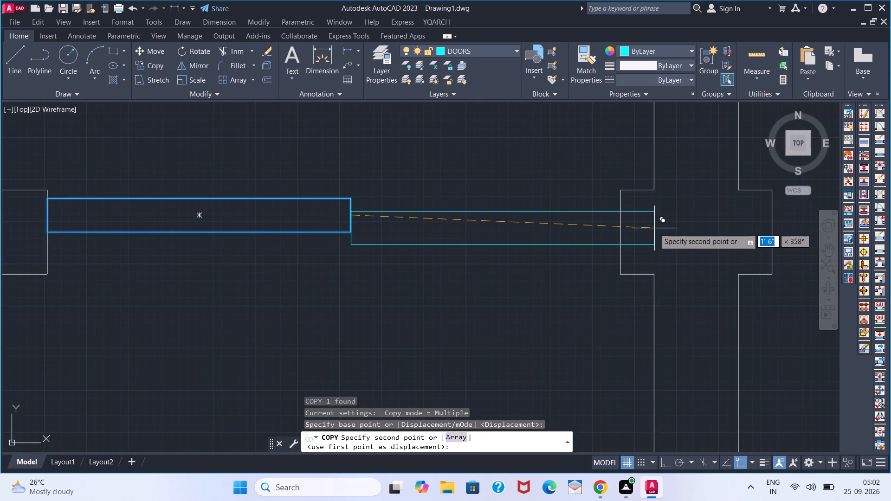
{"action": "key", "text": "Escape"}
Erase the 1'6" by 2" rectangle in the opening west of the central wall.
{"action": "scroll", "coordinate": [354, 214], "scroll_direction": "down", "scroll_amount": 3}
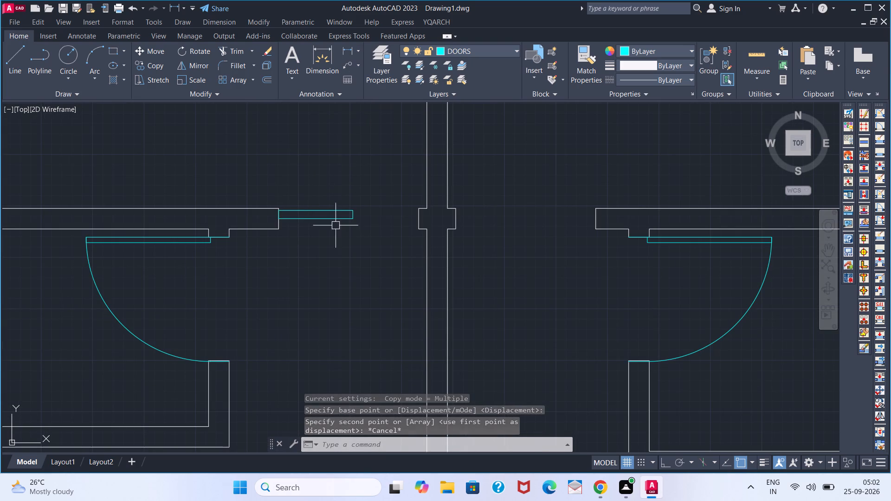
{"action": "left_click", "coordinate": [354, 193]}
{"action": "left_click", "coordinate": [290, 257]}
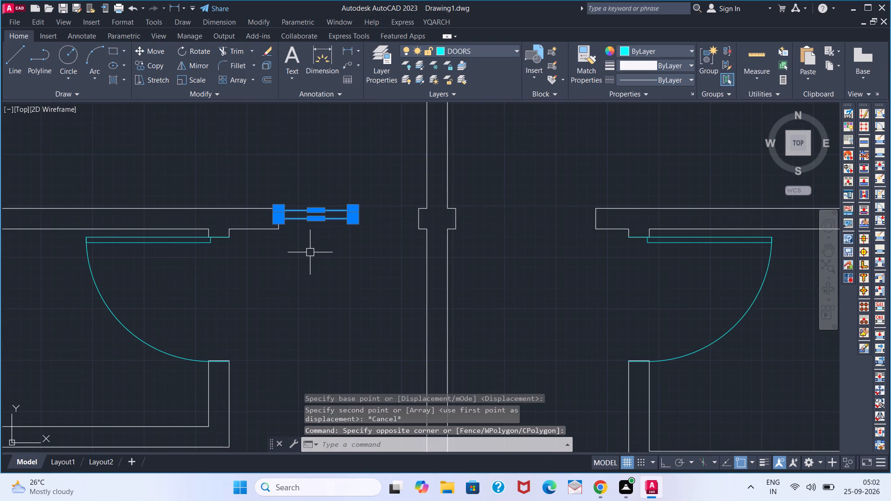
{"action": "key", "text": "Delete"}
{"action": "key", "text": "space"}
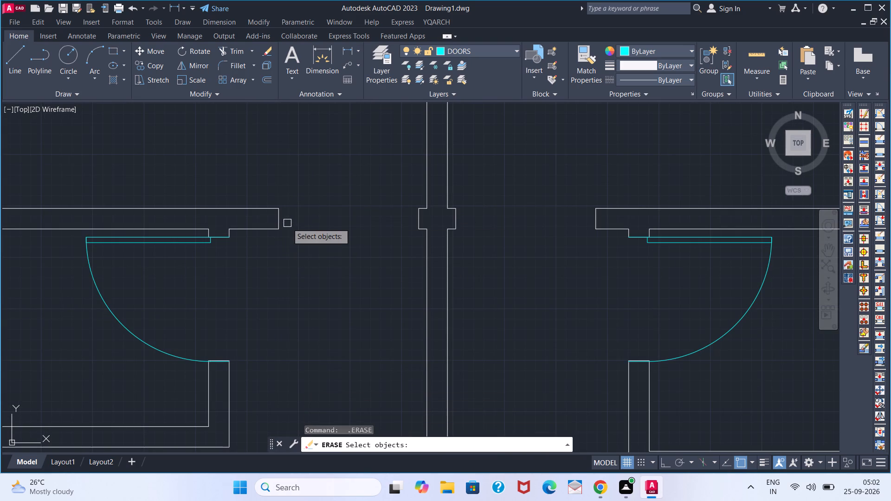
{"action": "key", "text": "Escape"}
Draw a new rectangle starting at the midpoint of the west cross wall's end, extending into the opening toward the central wall.
{"action": "key", "text": "r"}
{"action": "type", "text": "EC"}
{"action": "key", "text": "space"}
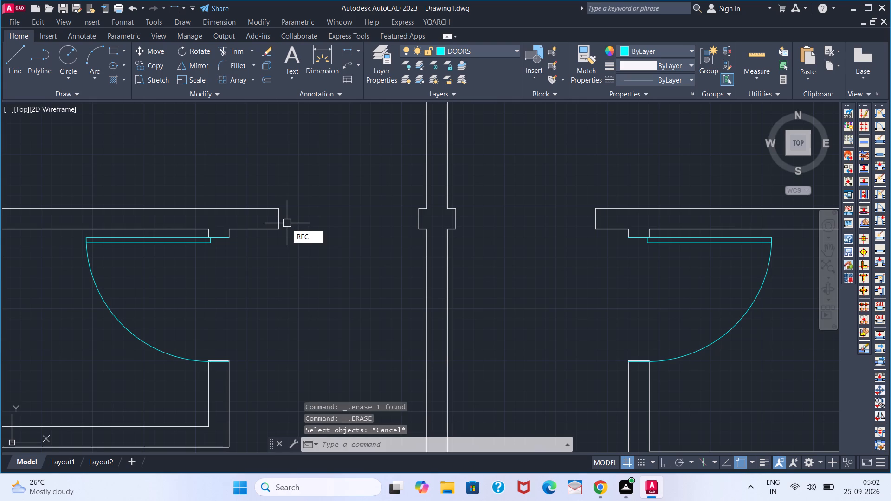
{"action": "scroll", "coordinate": [283, 223], "scroll_direction": "up", "scroll_amount": 4}
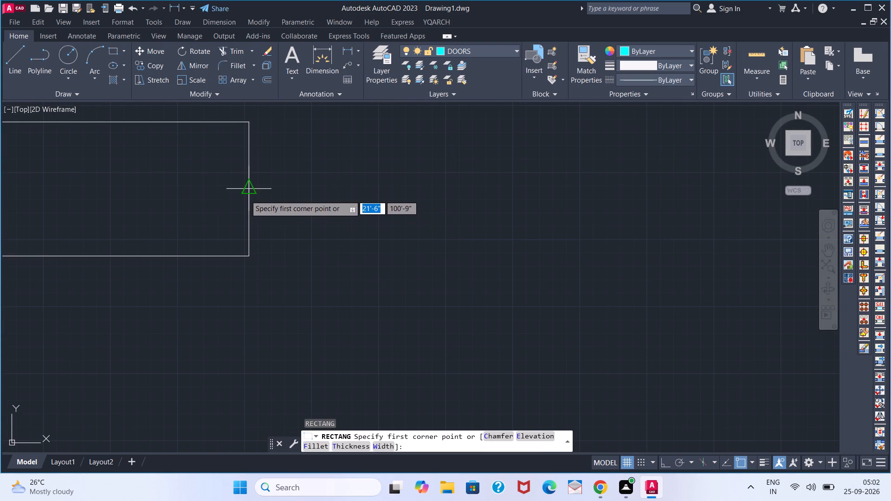
{"action": "left_click", "coordinate": [246, 193]}
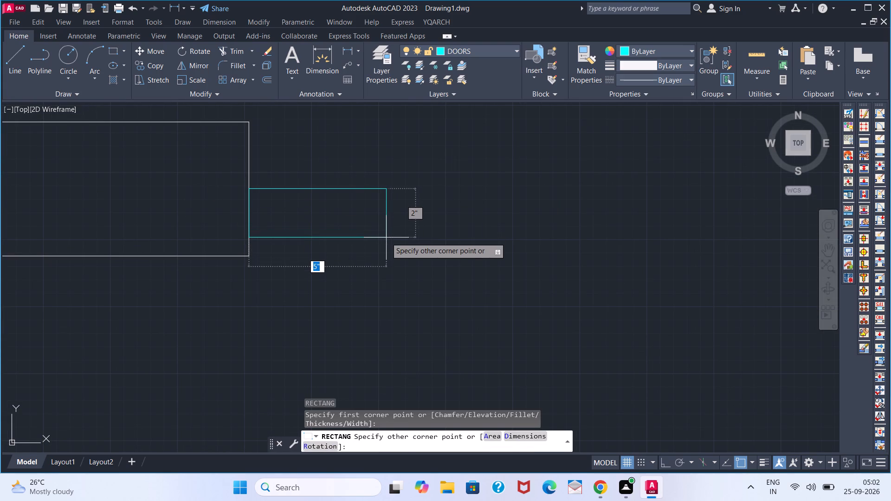
{"action": "type", "text": "1'"}
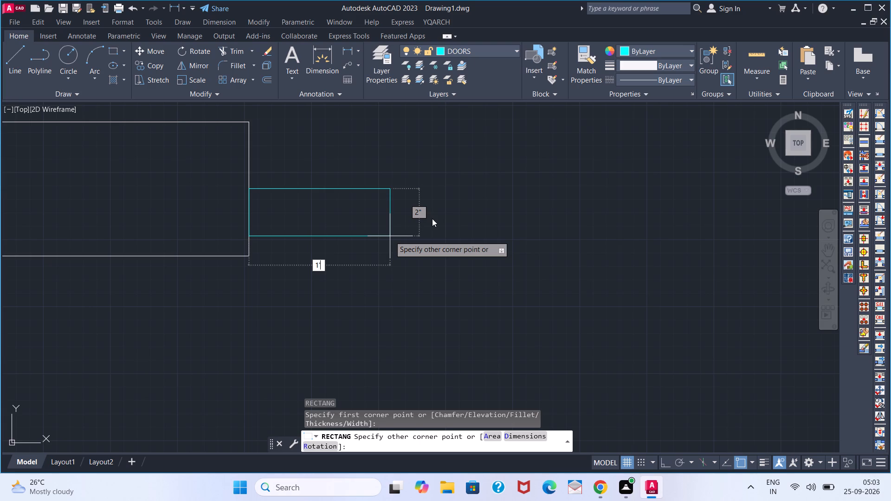
Finish the sliding-door panel rectangle from the wall end at 1'5" long by 2" wide.
{"action": "key", "text": "5"}
{"action": "key", "text": "Return"}
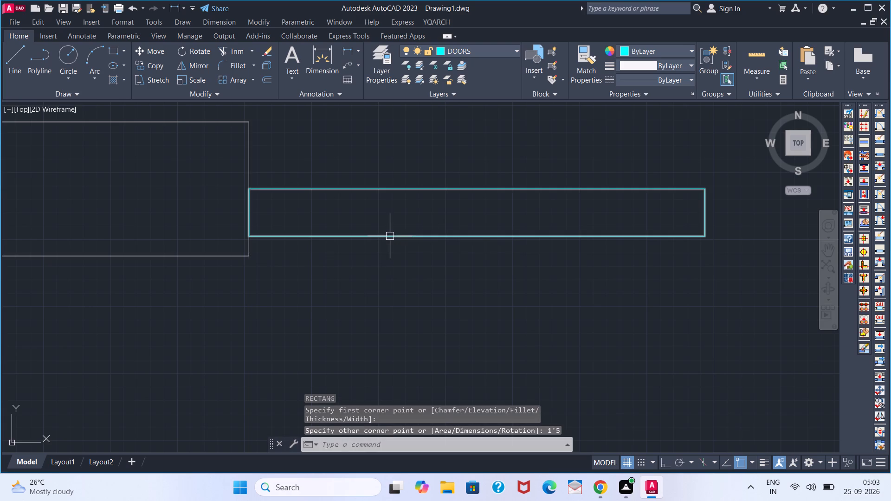
Copy the sliding-door panel by its upper far corner to the opposite jamb so it fills the opening's other half.
{"action": "scroll", "coordinate": [397, 227], "scroll_direction": "down", "scroll_amount": 3}
{"action": "left_click", "coordinate": [471, 212]}
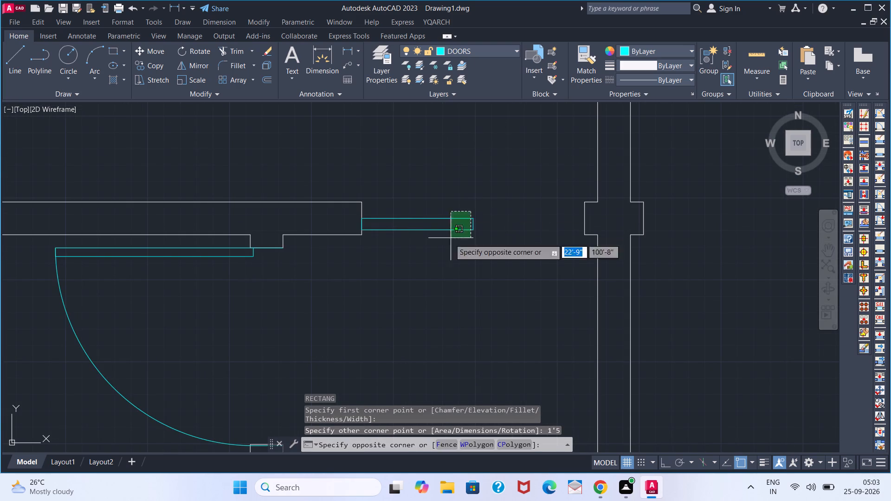
{"action": "left_click", "coordinate": [440, 250]}
{"action": "key", "text": "c"}
{"action": "key", "text": "o"}
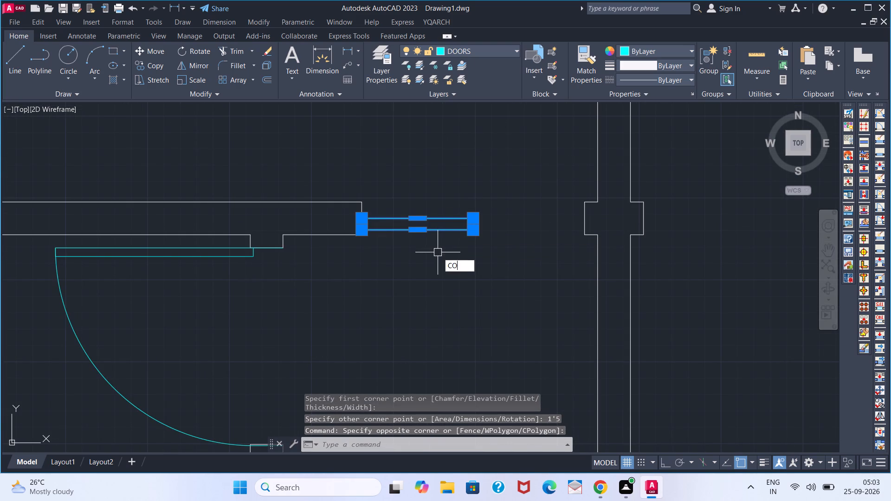
{"action": "key", "text": "Return"}
{"action": "left_click", "coordinate": [473, 219]}
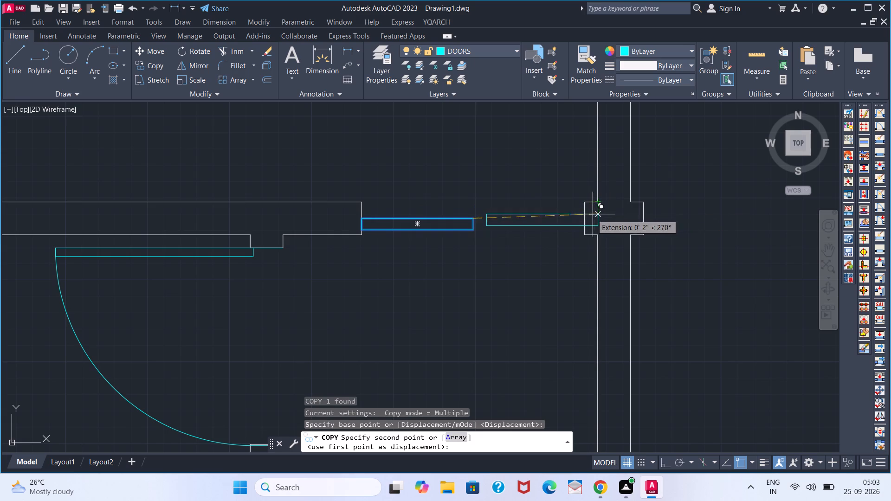
{"action": "scroll", "coordinate": [588, 213], "scroll_direction": "up", "scroll_amount": 2}
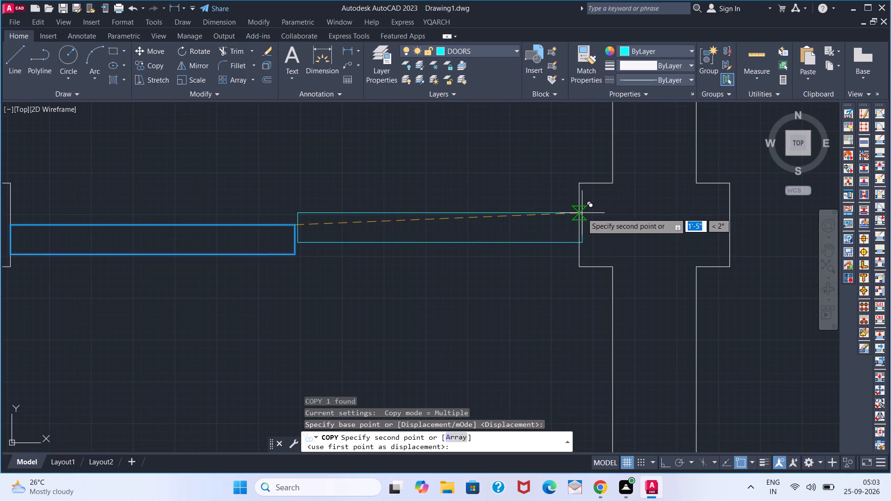
{"action": "left_click", "coordinate": [579, 225]}
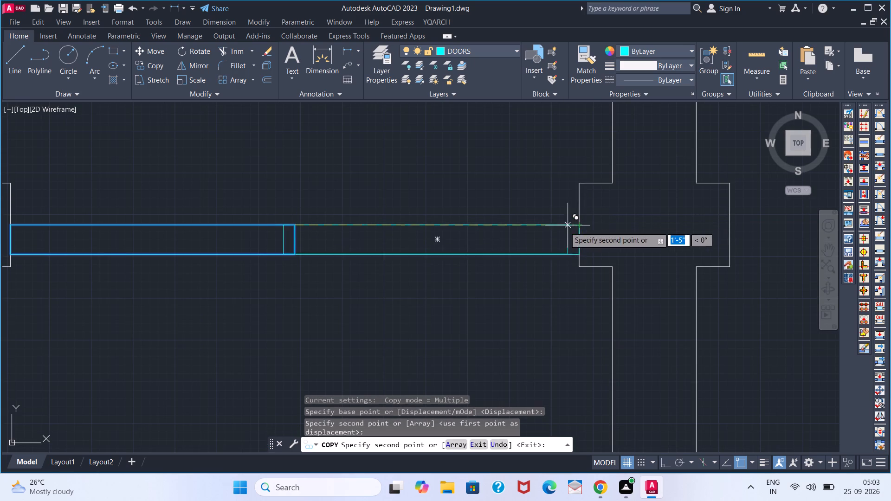
{"action": "key", "text": "Escape"}
Move the copied panel up by half its thickness, from its end-edge midpoint to its upper corner, staggering the two panels.
{"action": "left_click", "coordinate": [462, 210]}
{"action": "left_click", "coordinate": [407, 299]}
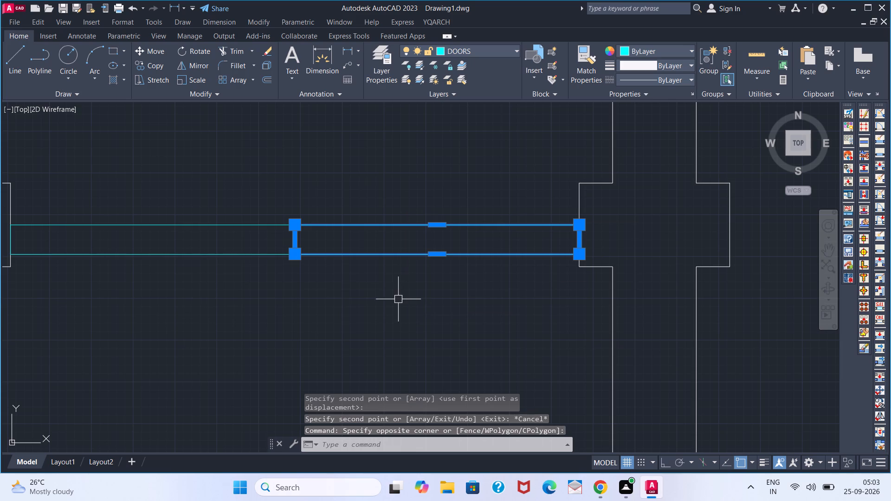
{"action": "key", "text": "m"}
{"action": "key", "text": "Return"}
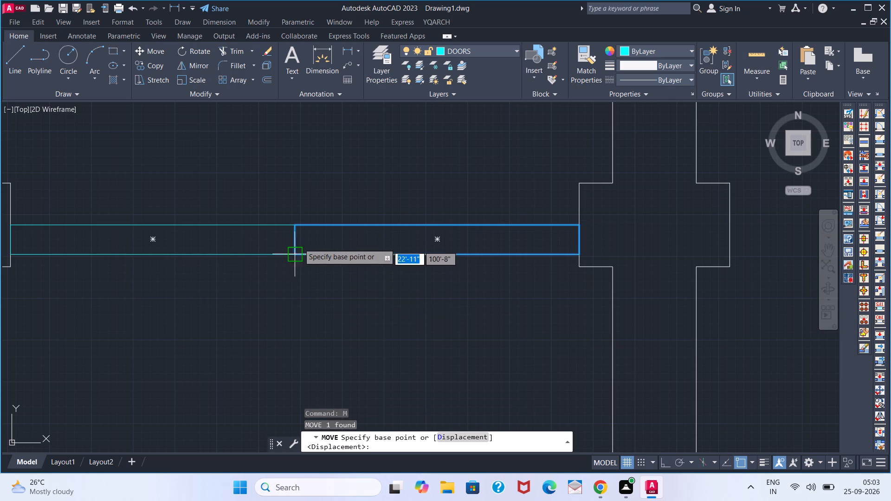
{"action": "left_click", "coordinate": [296, 241]}
{"action": "left_click", "coordinate": [296, 226]}
{"action": "scroll", "coordinate": [311, 292], "scroll_direction": "down", "scroll_amount": 1}
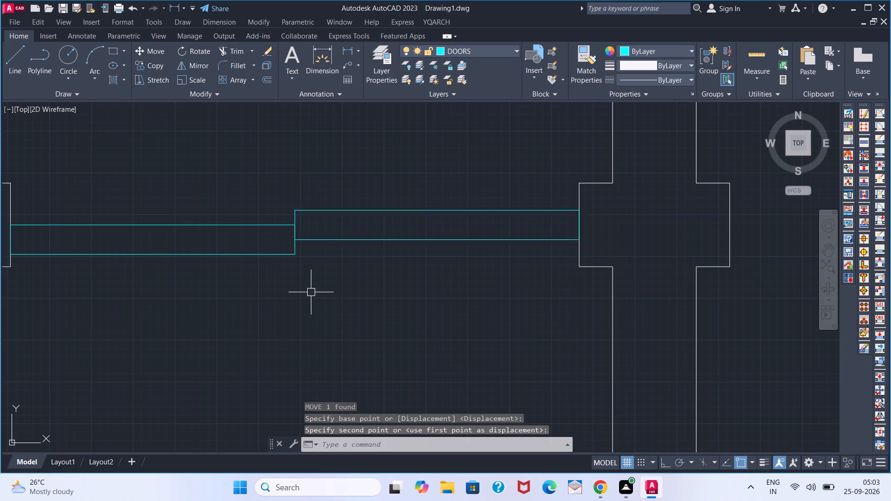
{"action": "scroll", "coordinate": [312, 294], "scroll_direction": "down", "scroll_amount": 2}
{"action": "key", "text": "Escape"}
Copy both sliding-door panels into the matching opening on the other side of the central wall.
{"action": "left_click", "coordinate": [356, 252]}
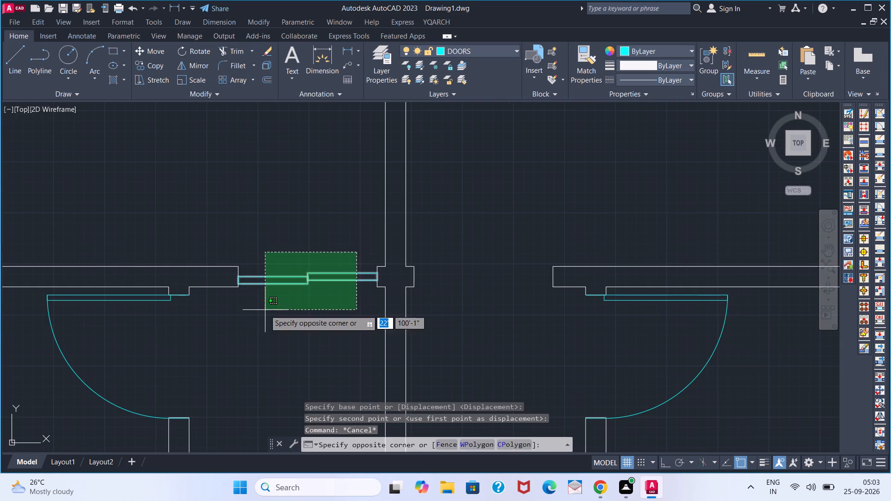
{"action": "left_click", "coordinate": [265, 310]}
{"action": "key", "text": "c"}
{"action": "key", "text": "o"}
{"action": "key", "text": "Return"}
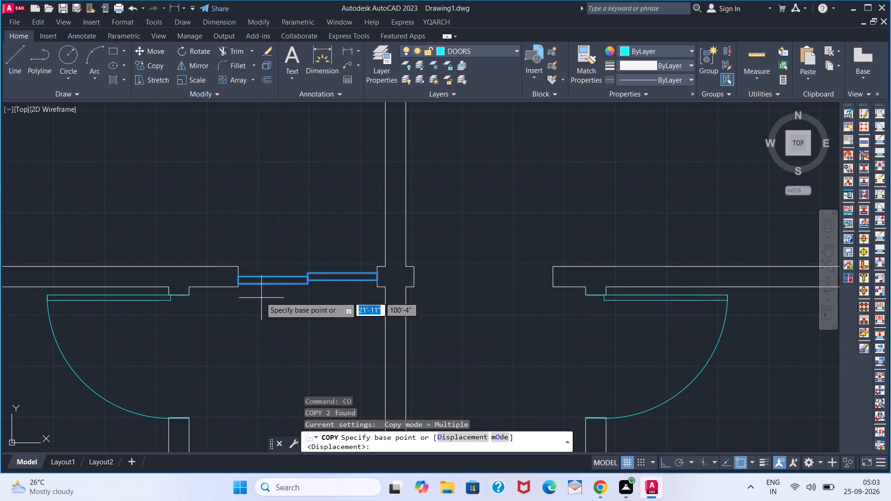
{"action": "left_click", "coordinate": [242, 286]}
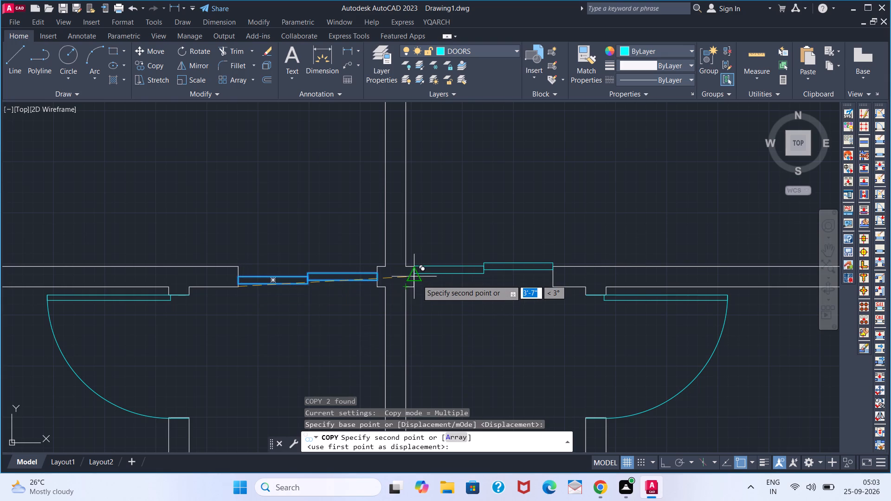
{"action": "left_click", "coordinate": [418, 282]}
{"action": "key", "text": "Escape"}
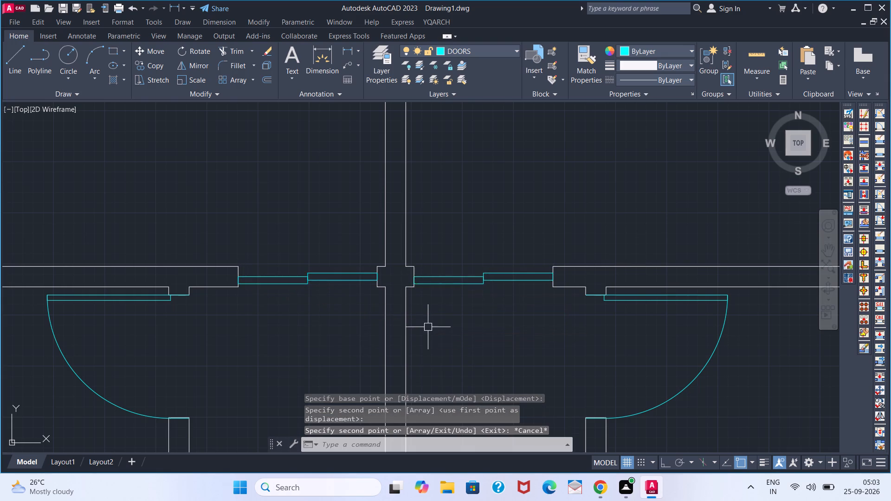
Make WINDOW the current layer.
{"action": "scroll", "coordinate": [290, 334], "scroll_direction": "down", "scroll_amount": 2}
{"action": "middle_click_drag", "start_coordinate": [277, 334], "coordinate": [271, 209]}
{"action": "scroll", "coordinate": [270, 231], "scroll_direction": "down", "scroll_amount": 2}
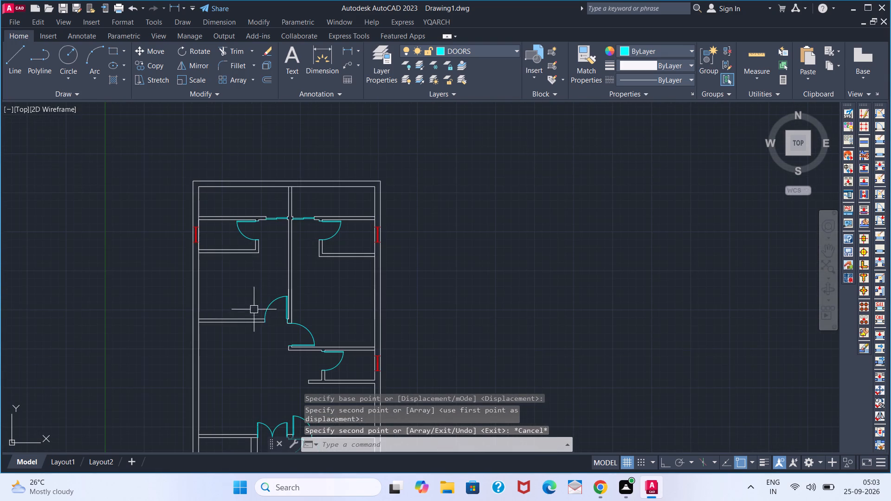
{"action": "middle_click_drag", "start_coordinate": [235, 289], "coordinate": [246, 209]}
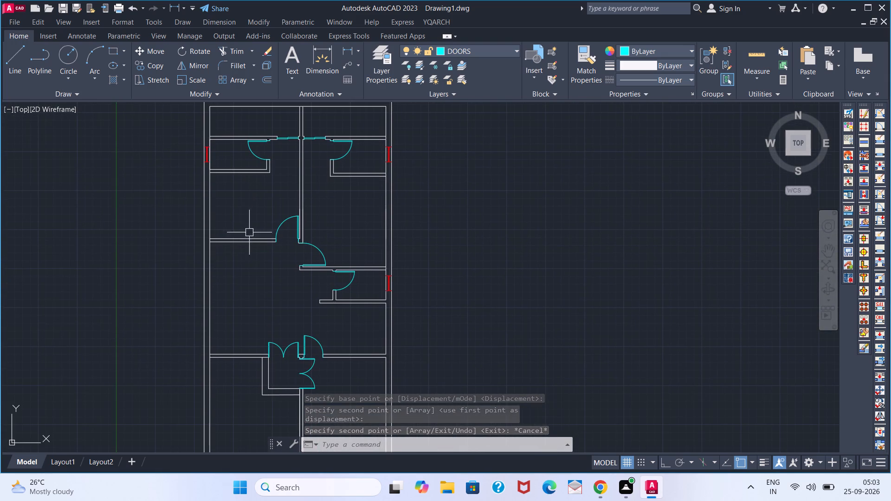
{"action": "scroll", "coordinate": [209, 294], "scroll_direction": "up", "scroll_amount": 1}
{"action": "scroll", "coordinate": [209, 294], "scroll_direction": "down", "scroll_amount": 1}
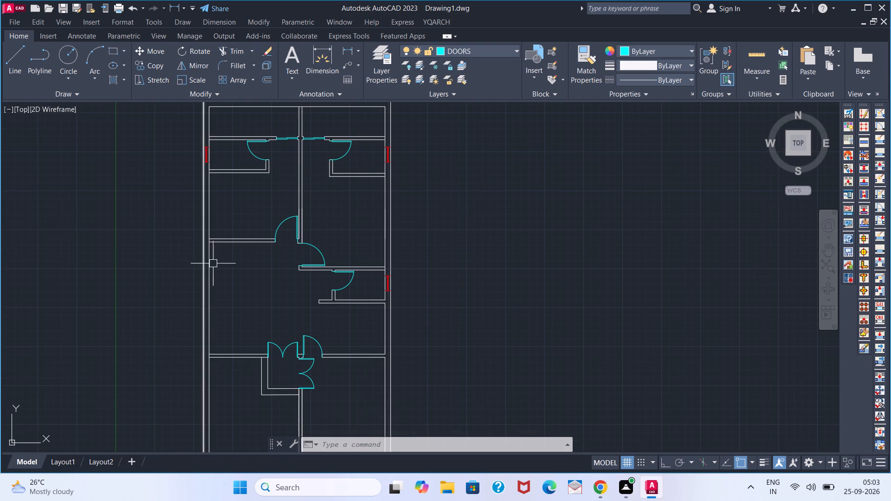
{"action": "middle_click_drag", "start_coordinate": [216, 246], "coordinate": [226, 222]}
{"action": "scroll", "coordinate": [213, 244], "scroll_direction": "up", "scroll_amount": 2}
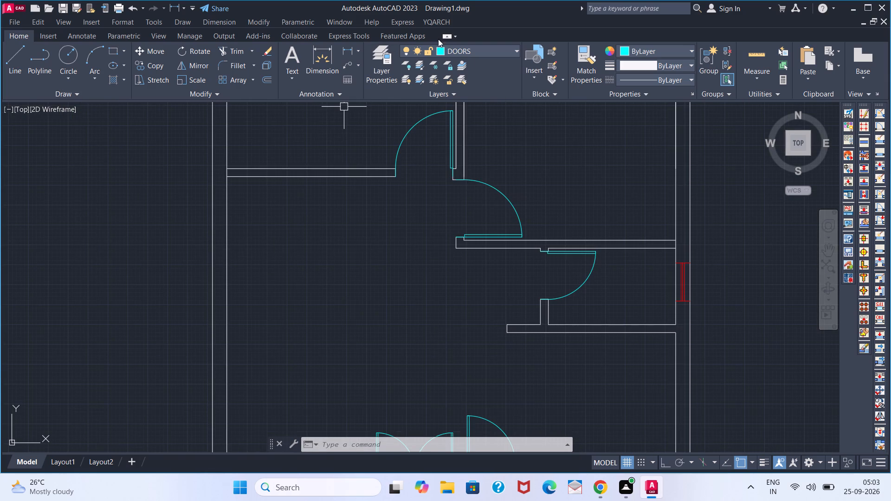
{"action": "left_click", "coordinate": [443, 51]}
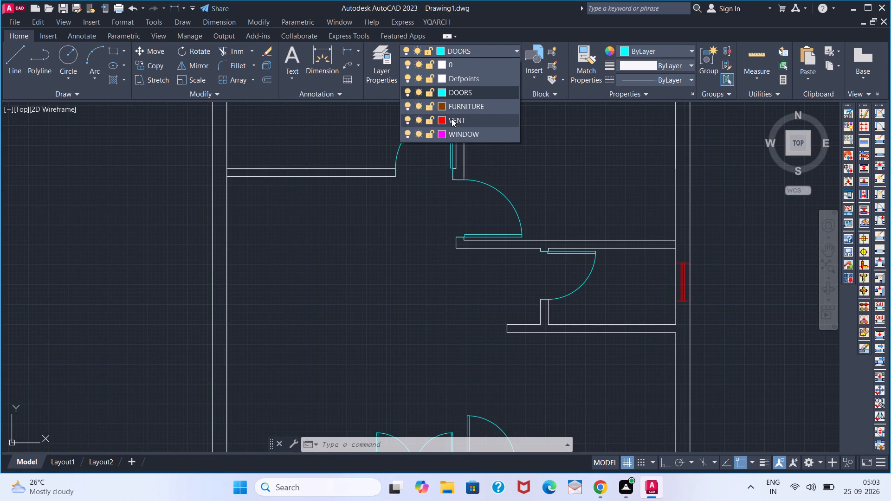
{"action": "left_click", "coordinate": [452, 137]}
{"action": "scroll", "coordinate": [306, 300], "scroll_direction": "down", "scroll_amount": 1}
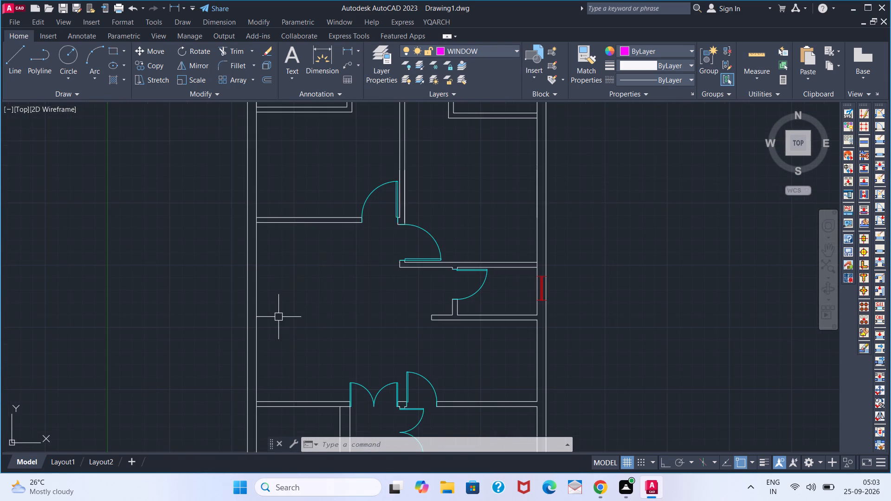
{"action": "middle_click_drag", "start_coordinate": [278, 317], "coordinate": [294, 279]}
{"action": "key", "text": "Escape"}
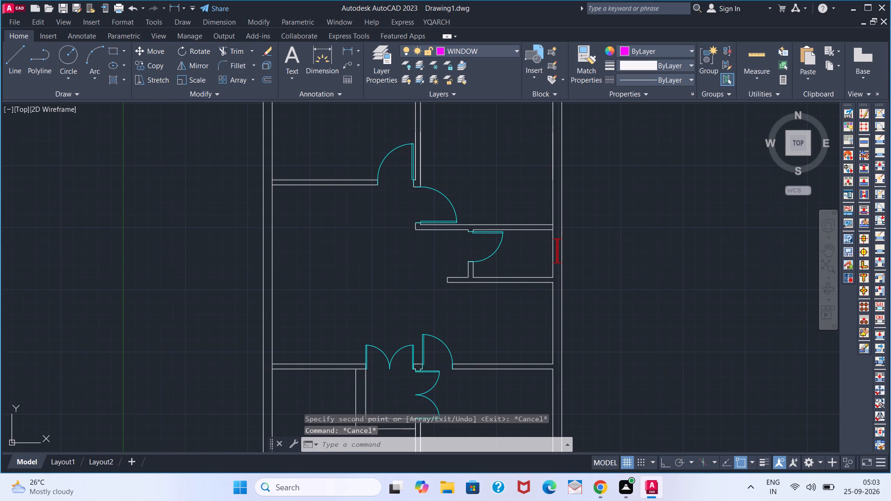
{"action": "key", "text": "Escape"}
On layer 0, draw a line along the outer wall's inner face between the two horizontal partitions of the middle room.
{"action": "left_click", "coordinate": [465, 52]}
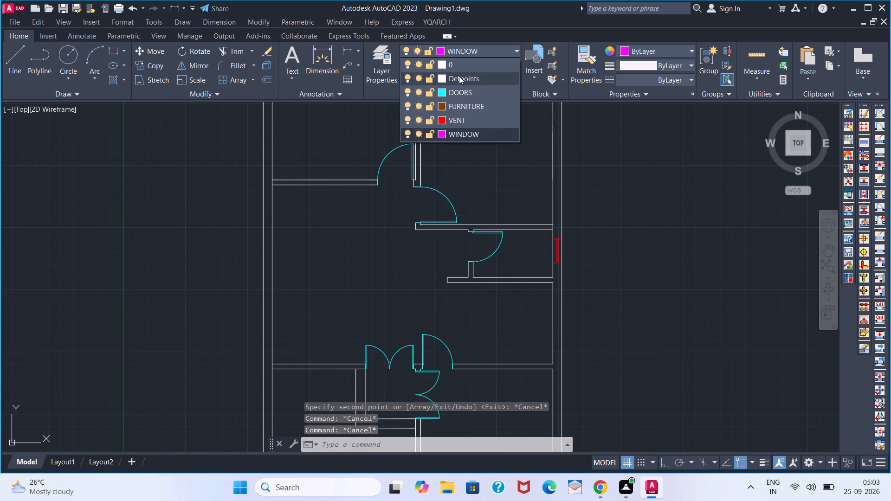
{"action": "left_click", "coordinate": [460, 69]}
{"action": "key", "text": "l"}
{"action": "key", "text": "Return"}
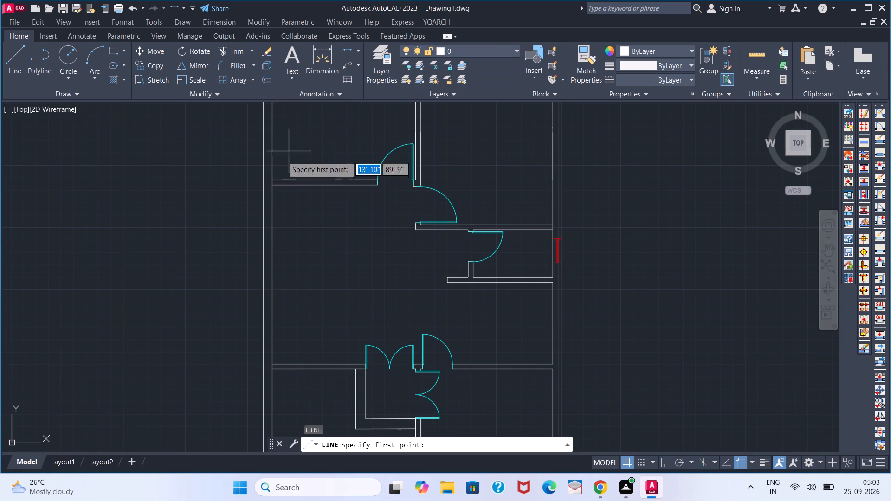
{"action": "left_click", "coordinate": [271, 191]}
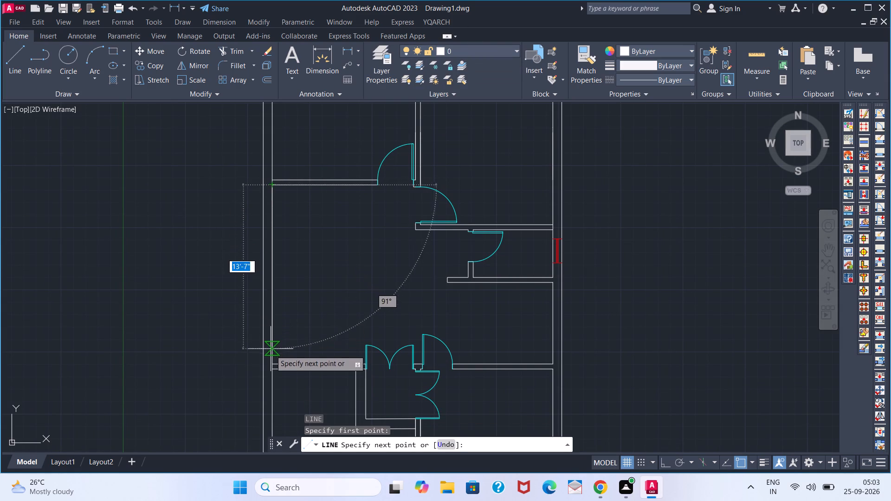
{"action": "left_click", "coordinate": [272, 360]}
{"action": "key", "text": "space"}
Draw a 9" line across the outer wall's thickness from the midpoint of the inner-face line.
{"action": "key", "text": "l"}
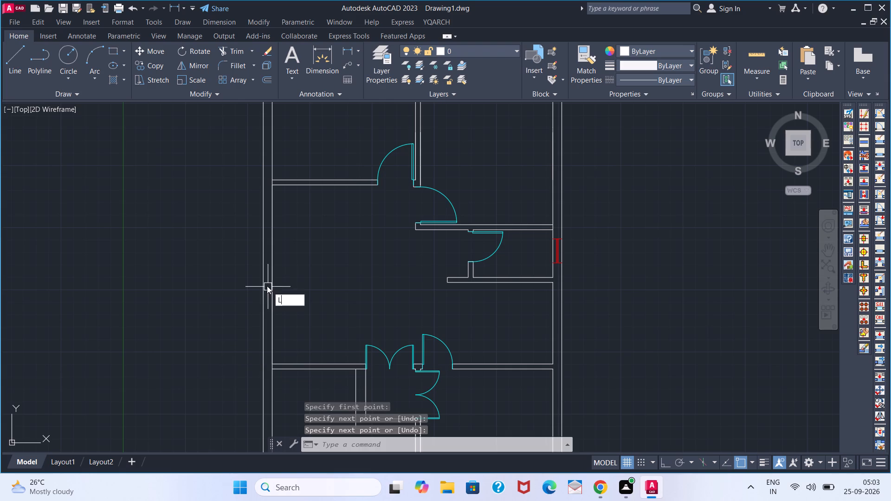
{"action": "key", "text": "Return"}
{"action": "left_click", "coordinate": [273, 275]}
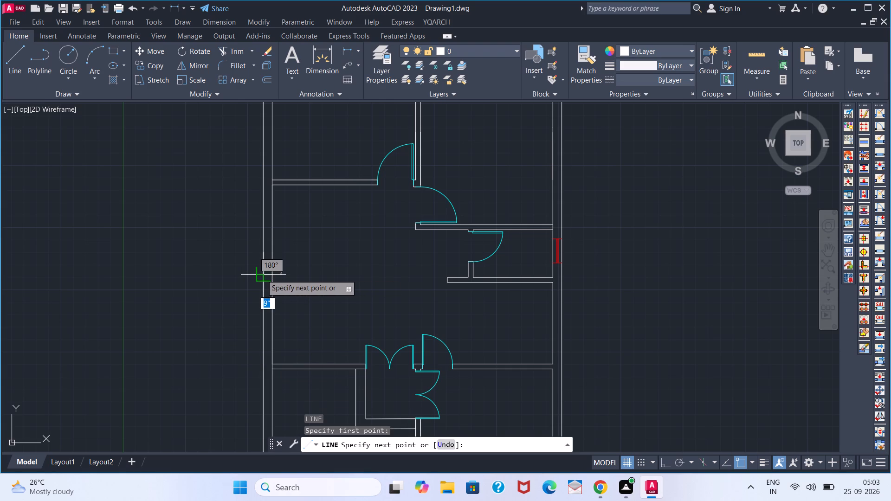
{"action": "left_click", "coordinate": [262, 275]}
{"action": "key", "text": "space"}
Offset the short cross-wall line 3' to both sides to mark the window opening's ends.
{"action": "scroll", "coordinate": [261, 275], "scroll_direction": "up", "scroll_amount": 2}
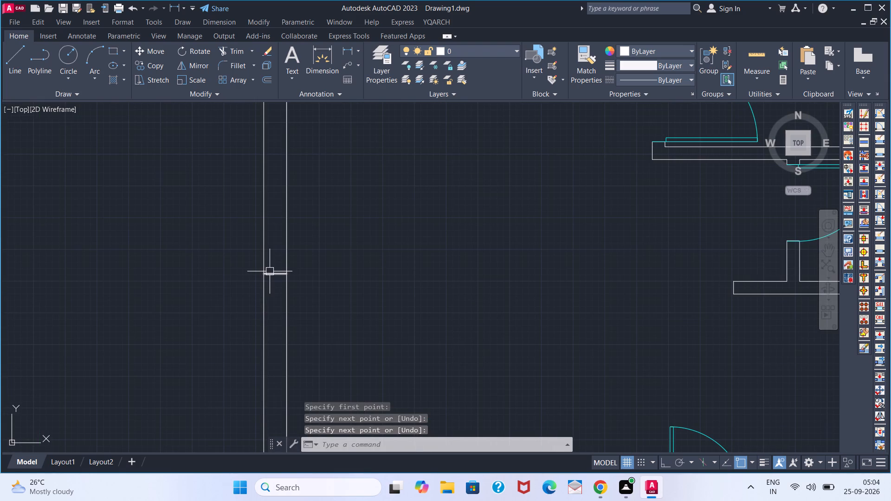
{"action": "key", "text": "o"}
{"action": "key", "text": "Return"}
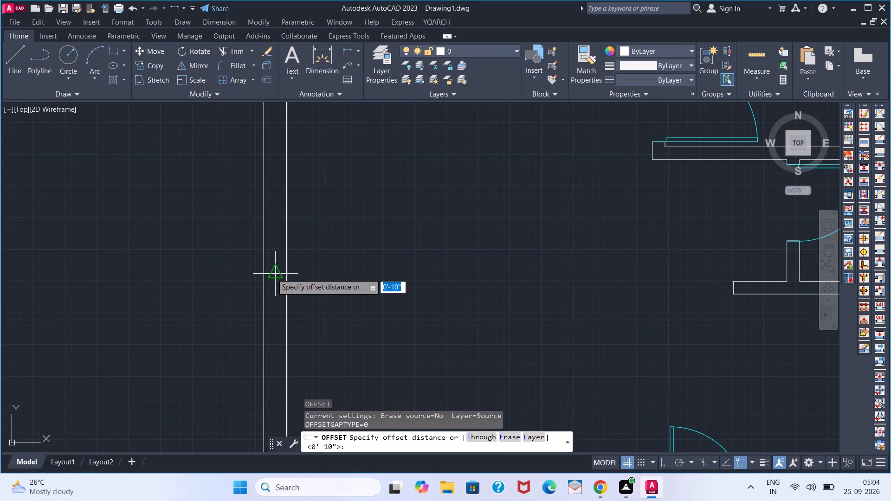
{"action": "key", "text": "2"}
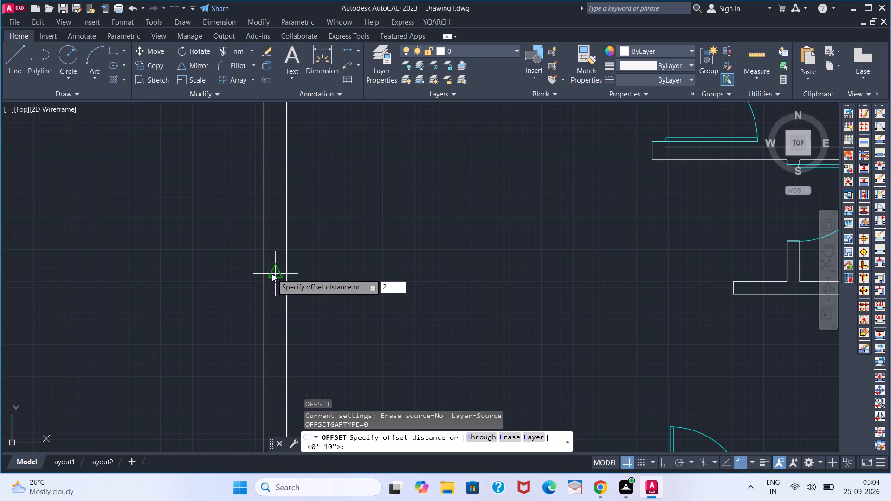
{"action": "key", "text": "BackSpace"}
{"action": "type", "text": "3'"}
{"action": "key", "text": "Return"}
{"action": "left_click", "coordinate": [267, 271]}
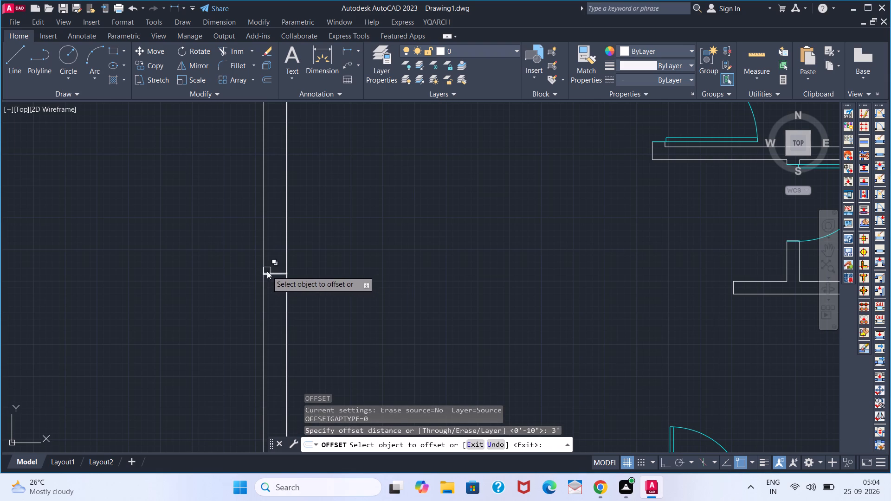
{"action": "key", "text": "space"}
{"action": "left_click", "coordinate": [275, 330]}
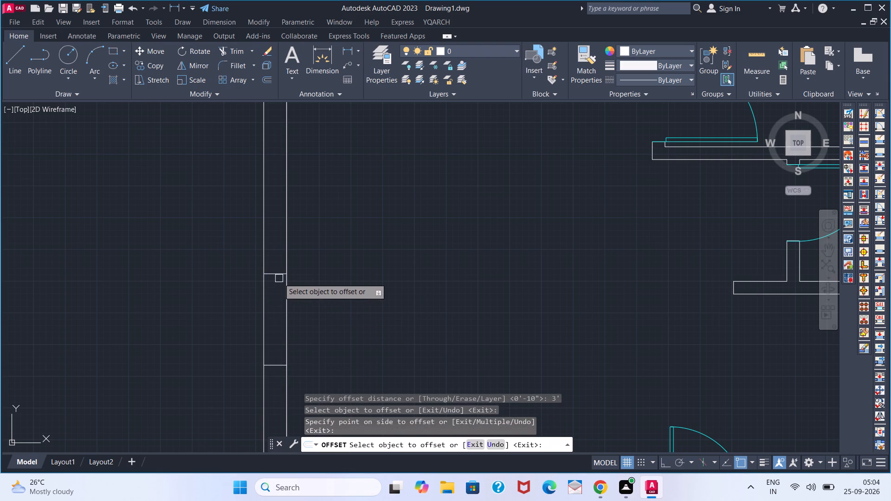
{"action": "left_click", "coordinate": [278, 273]}
{"action": "left_click", "coordinate": [276, 199]}
{"action": "key", "text": "space"}
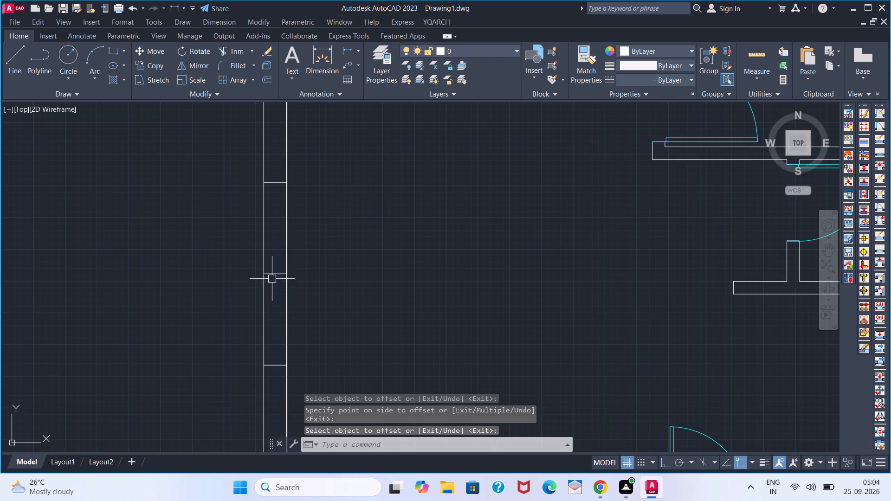
Delete the original cross-wall line in the middle of the window opening.
{"action": "left_click", "coordinate": [278, 274]}
{"action": "key", "text": "Delete"}
Draw a 6' centreline through the wall between the midpoints of the opening's two end lines.
{"action": "key", "text": "l"}
{"action": "key", "text": "Return"}
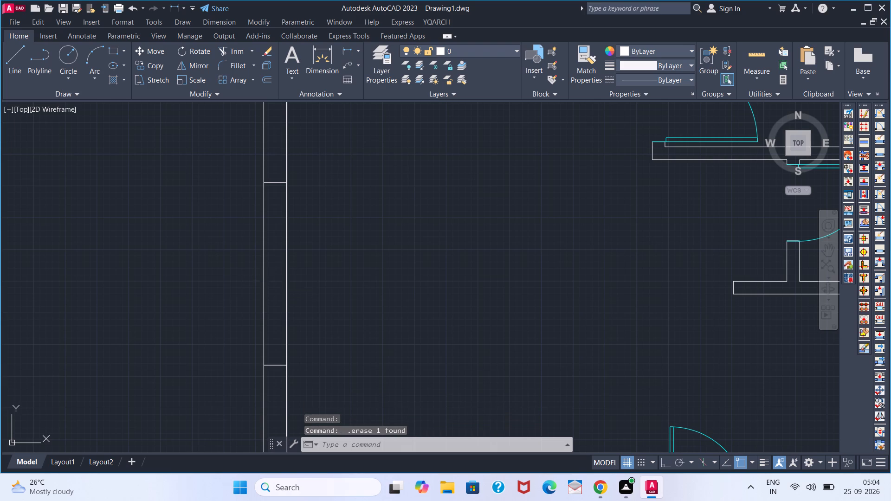
{"action": "left_click", "coordinate": [272, 190]}
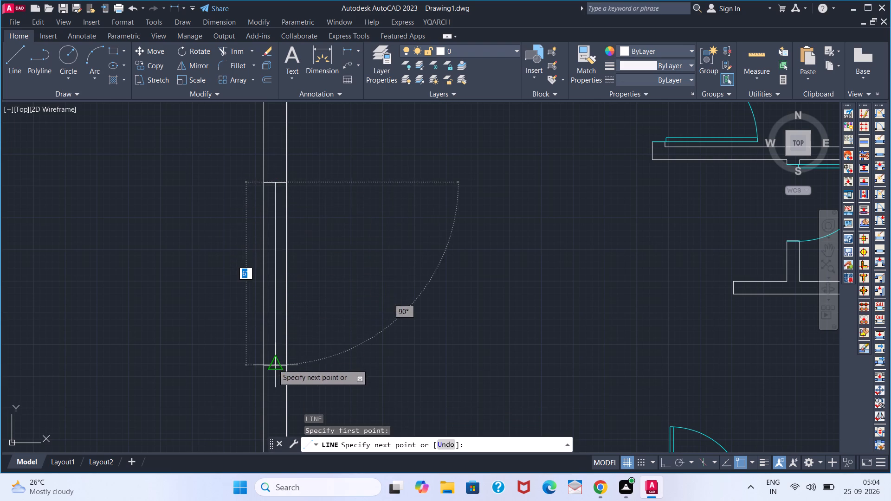
{"action": "left_click", "coordinate": [274, 365]}
{"action": "key", "text": "space"}
Offset the window's centreline 1" to both sides to form the two glass lines.
{"action": "key", "text": "o"}
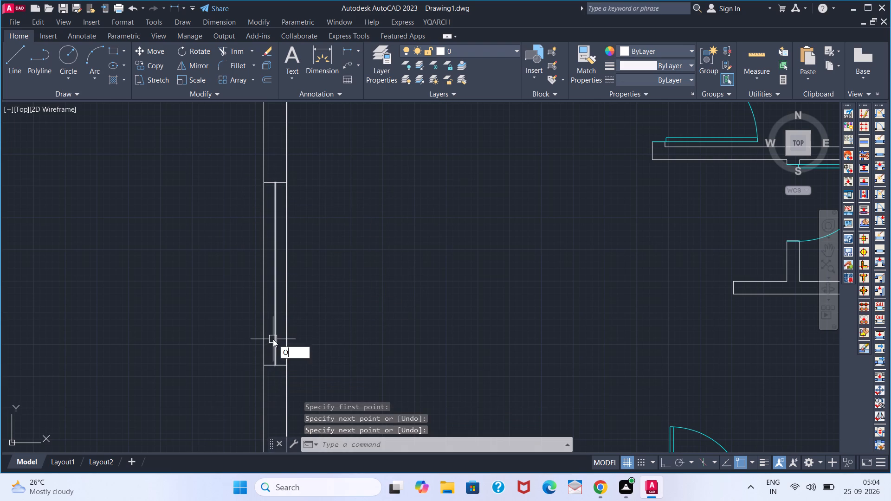
{"action": "key", "text": "Return"}
{"action": "key", "text": "1"}
{"action": "key", "text": "Return"}
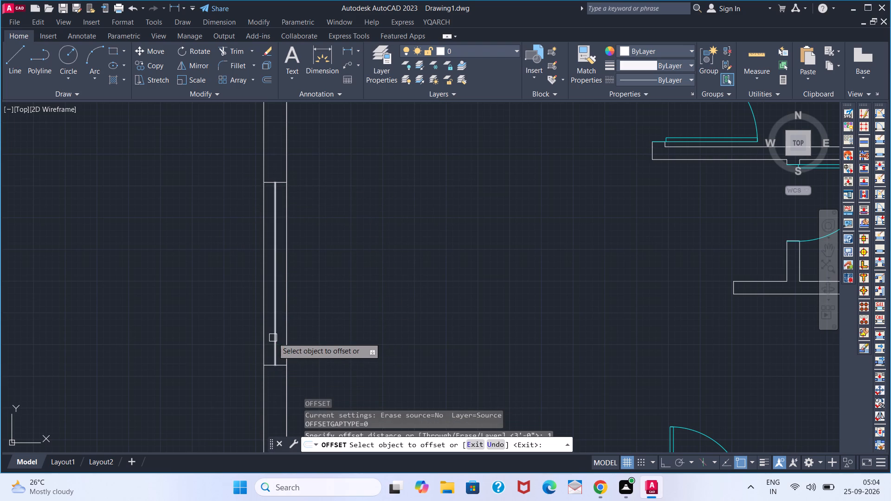
{"action": "left_click", "coordinate": [293, 335]}
{"action": "left_click", "coordinate": [276, 333]}
{"action": "left_click", "coordinate": [343, 332]}
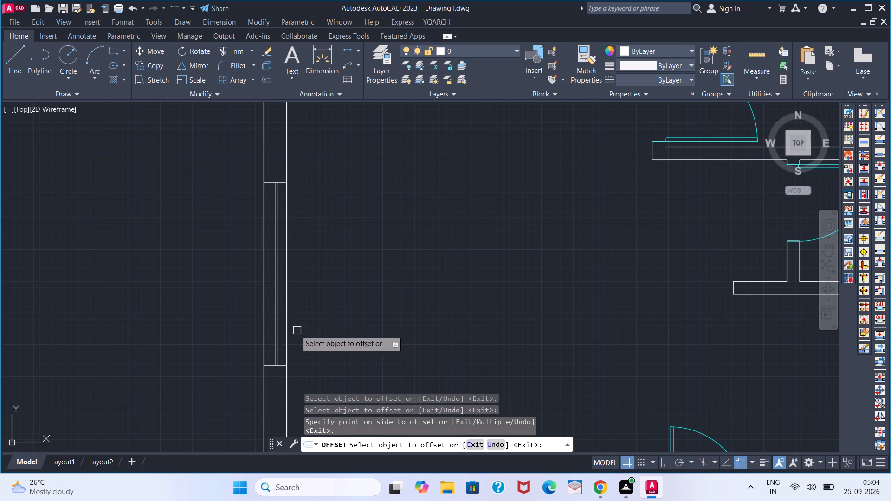
{"action": "scroll", "coordinate": [270, 328], "scroll_direction": "up", "scroll_amount": 3}
{"action": "left_click", "coordinate": [288, 324]}
{"action": "left_click", "coordinate": [263, 325]}
{"action": "key", "text": "space"}
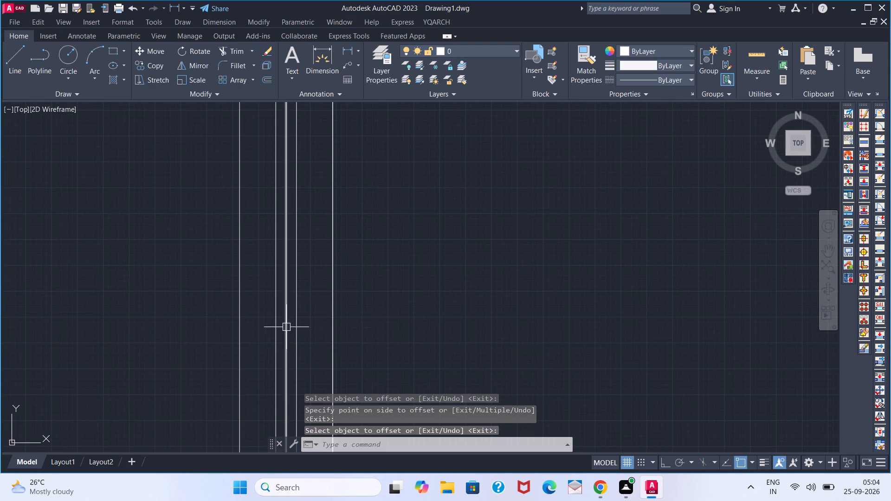
Delete the original centreline between the two offset glass lines.
{"action": "left_click", "coordinate": [290, 327]}
{"action": "key", "text": "Delete"}
Group the window's two end lines and two glass lines into one object.
{"action": "scroll", "coordinate": [302, 308], "scroll_direction": "down", "scroll_amount": 2}
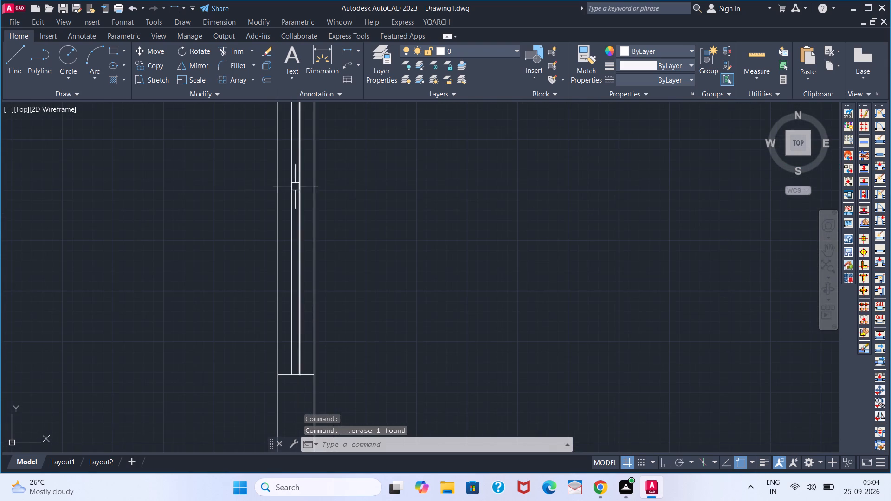
{"action": "scroll", "coordinate": [295, 182], "scroll_direction": "down", "scroll_amount": 2}
{"action": "middle_click_drag", "start_coordinate": [295, 182], "coordinate": [287, 221]}
{"action": "scroll", "coordinate": [287, 187], "scroll_direction": "up", "scroll_amount": 2}
{"action": "left_click", "coordinate": [292, 167]}
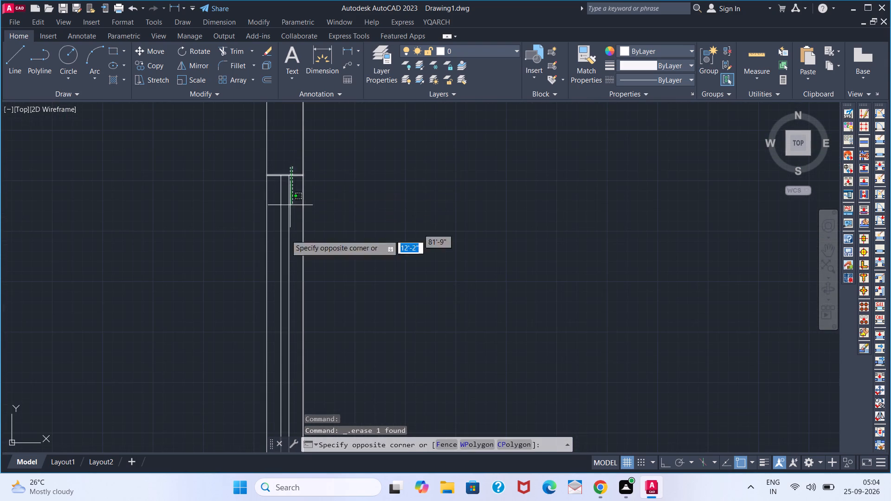
{"action": "middle_click_drag", "start_coordinate": [276, 375], "coordinate": [256, 161]}
{"action": "left_click", "coordinate": [258, 284]}
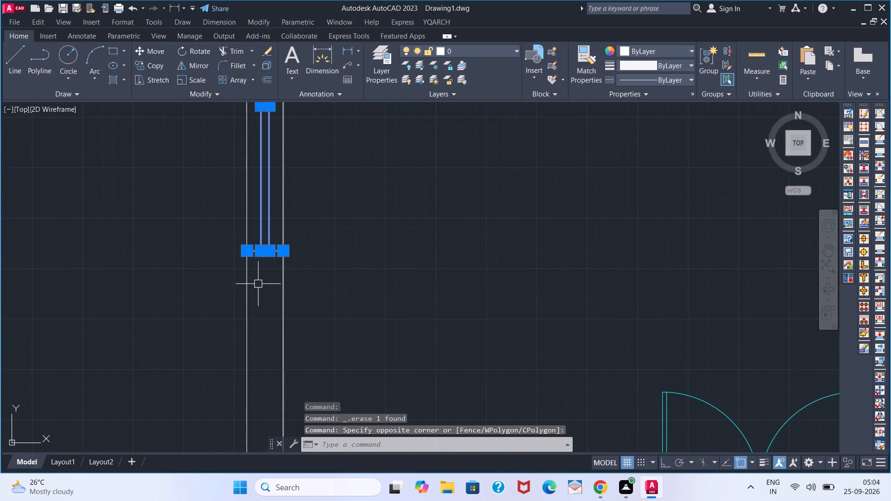
{"action": "key", "text": "f"}
{"action": "key", "text": "BackSpace"}
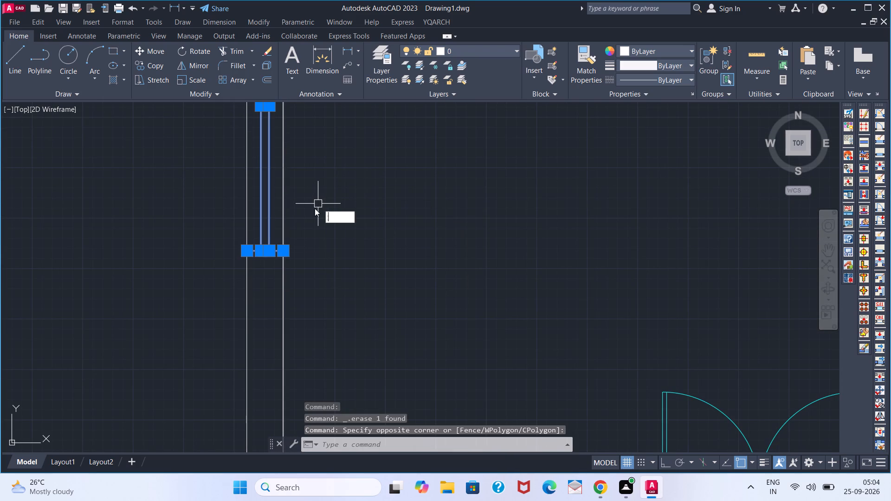
{"action": "key", "text": "g"}
{"action": "key", "text": "space"}
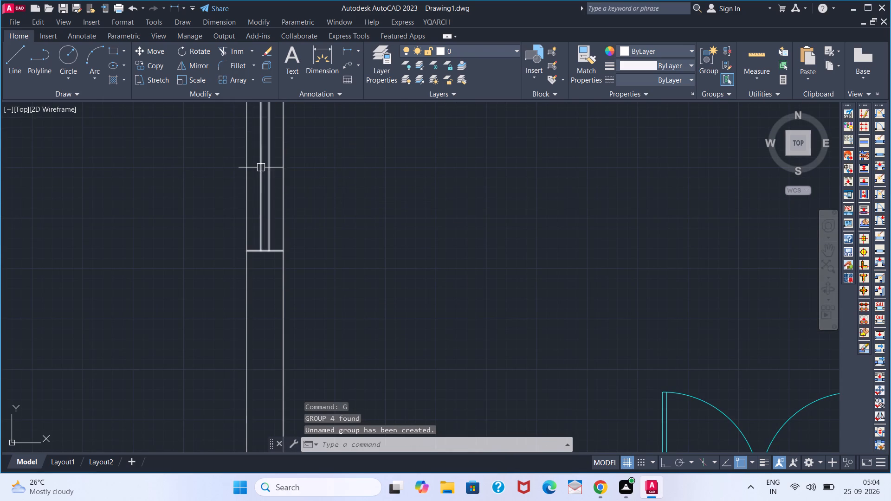
Make WINDOW the current layer and assign the grouped window to it.
{"action": "left_click", "coordinate": [261, 168]}
{"action": "left_click", "coordinate": [458, 59]}
{"action": "left_click", "coordinate": [461, 55]}
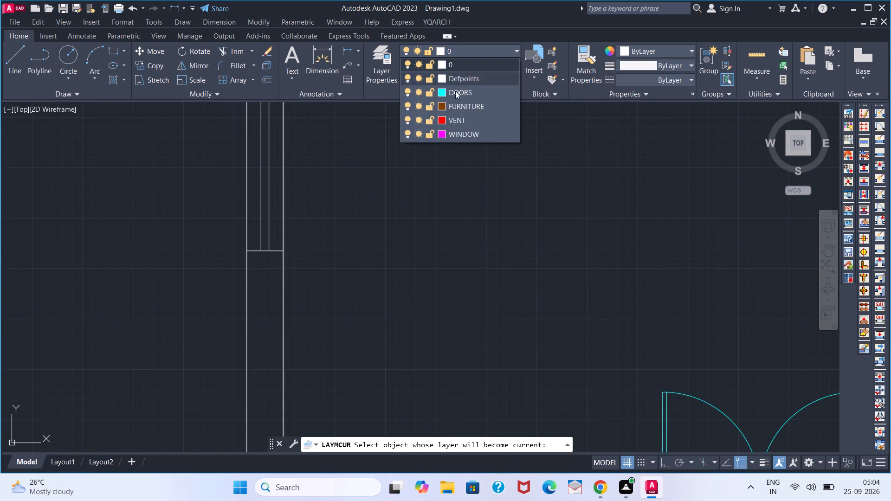
{"action": "left_click", "coordinate": [450, 135]}
{"action": "key", "text": "Escape"}
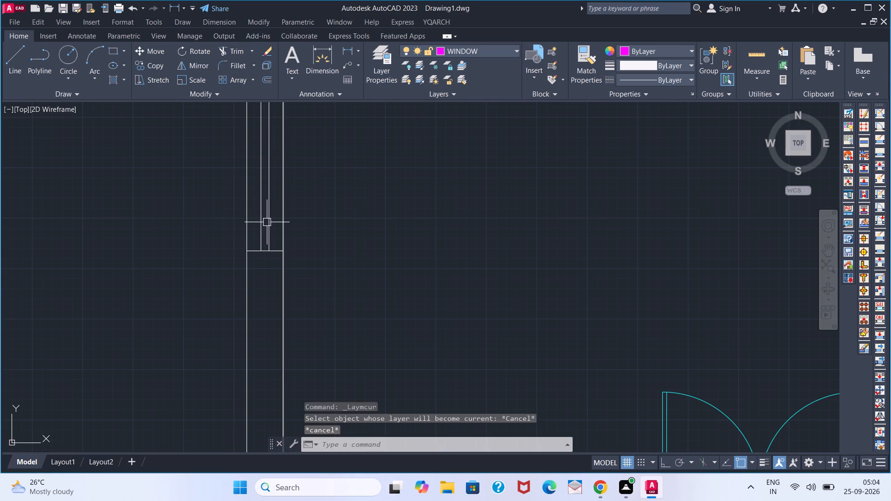
{"action": "key", "text": "Escape"}
{"action": "left_click", "coordinate": [269, 220]}
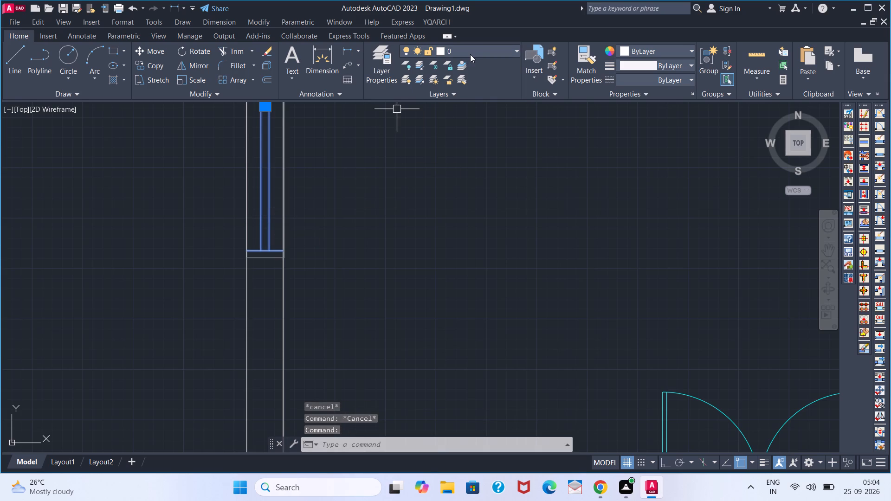
{"action": "left_click", "coordinate": [470, 54]}
{"action": "left_click", "coordinate": [463, 135]}
{"action": "key", "text": "Escape"}
Copy the red vent beside the small toilet room down the same outer wall into the room below.
{"action": "scroll", "coordinate": [414, 206], "scroll_direction": "down", "scroll_amount": 4}
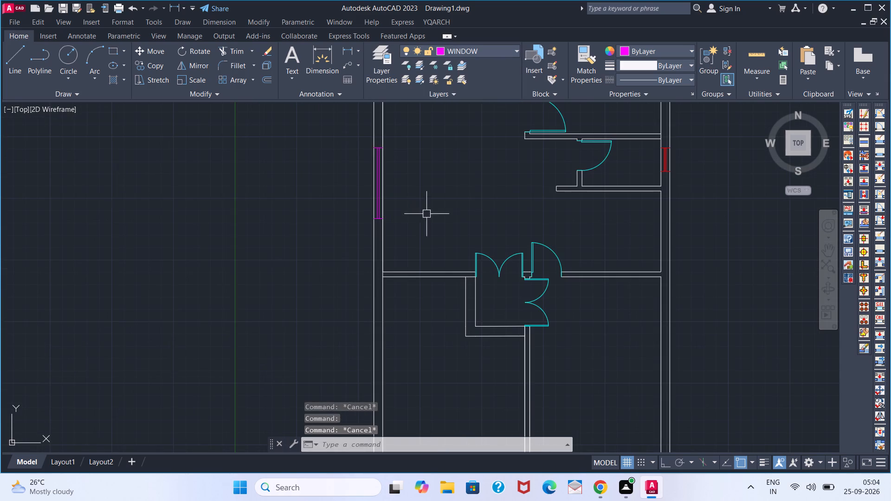
{"action": "scroll", "coordinate": [461, 215], "scroll_direction": "down", "scroll_amount": 1}
{"action": "middle_click_drag", "start_coordinate": [469, 211], "coordinate": [303, 212]}
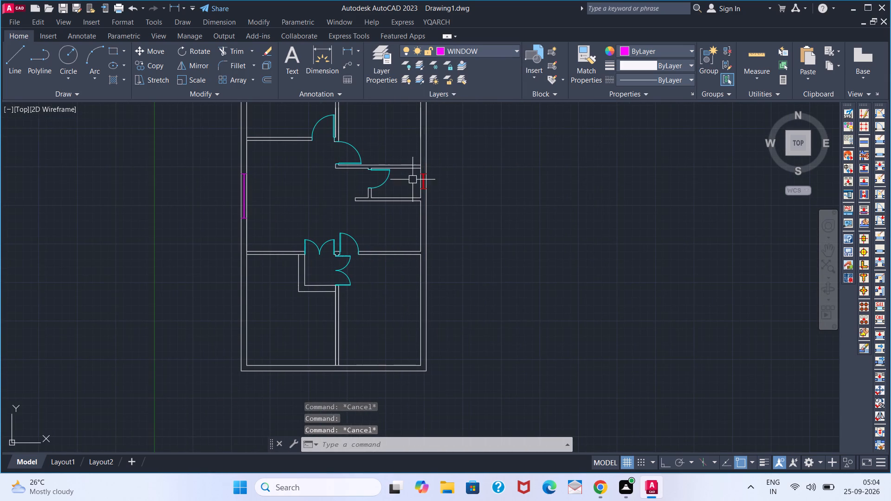
{"action": "scroll", "coordinate": [413, 180], "scroll_direction": "up", "scroll_amount": 2}
{"action": "left_click", "coordinate": [437, 184]}
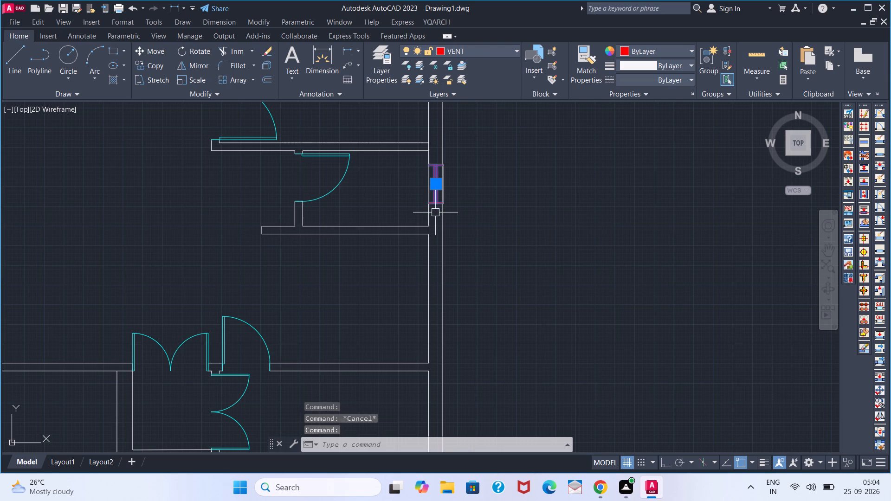
{"action": "key", "text": "c"}
{"action": "key", "text": "o"}
{"action": "key", "text": "Return"}
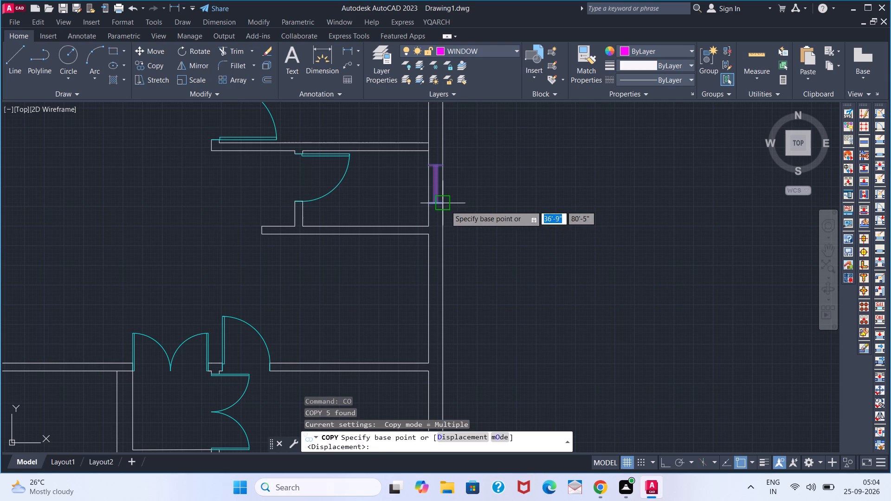
{"action": "left_click", "coordinate": [445, 206]}
{"action": "left_click", "coordinate": [441, 318]}
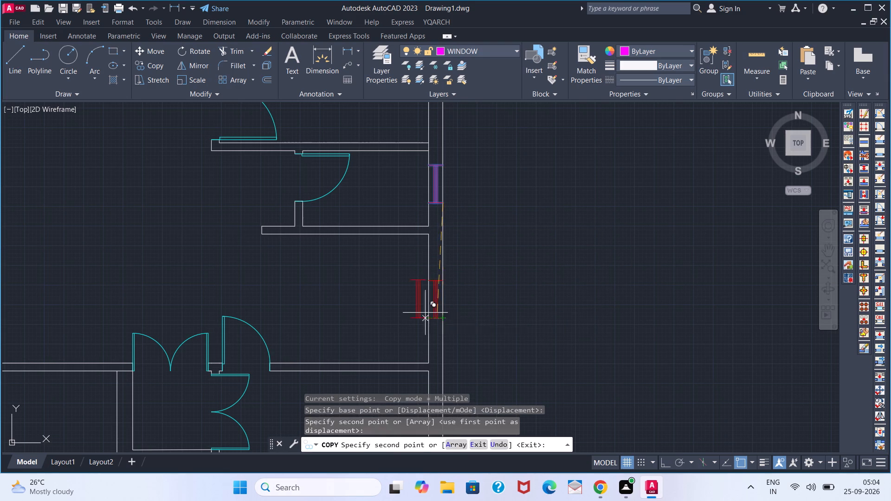
{"action": "key", "text": "Escape"}
Copy the magenta window from the left outer wall to the right outer wall of the bottom-right room.
{"action": "scroll", "coordinate": [348, 308], "scroll_direction": "down", "scroll_amount": 3}
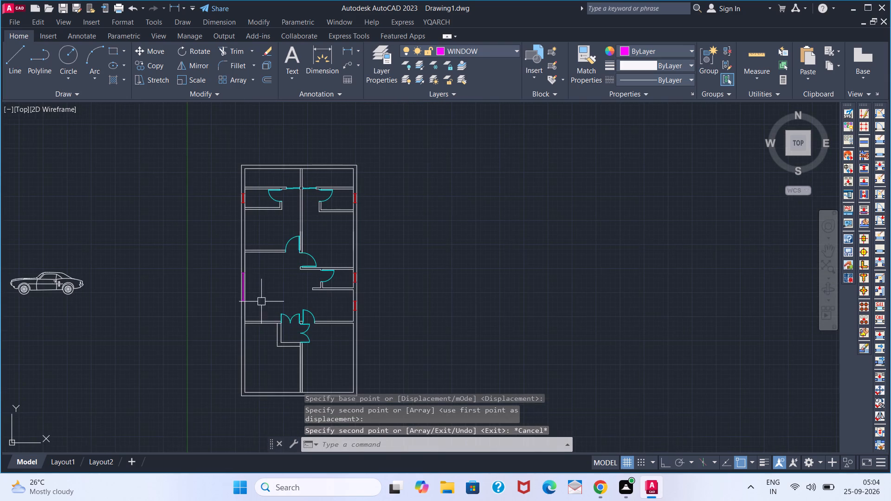
{"action": "middle_click_drag", "start_coordinate": [261, 301], "coordinate": [369, 228]}
{"action": "scroll", "coordinate": [349, 217], "scroll_direction": "up", "scroll_amount": 3}
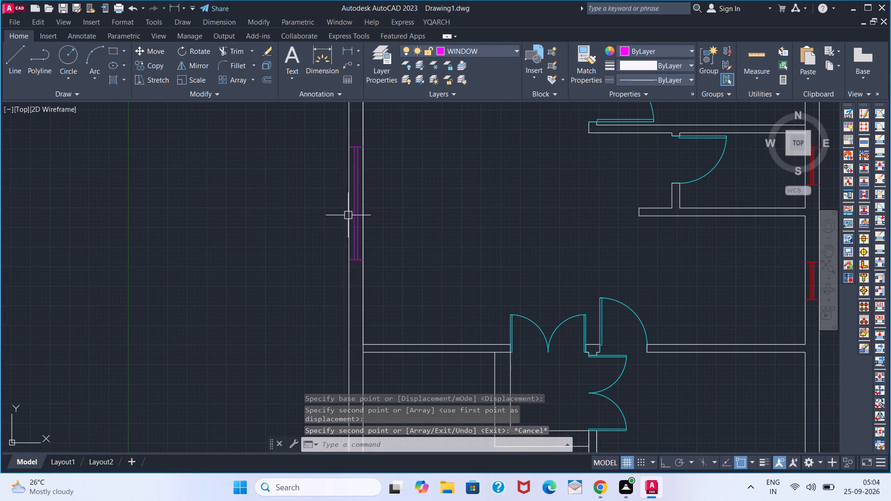
{"action": "left_click", "coordinate": [353, 213]}
{"action": "type", "text": "CO"}
{"action": "key", "text": "Return"}
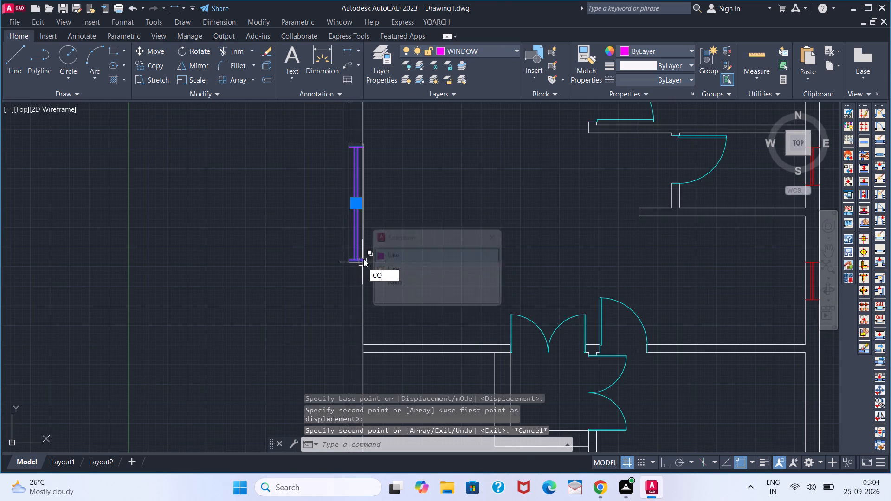
{"action": "key", "text": "space"}
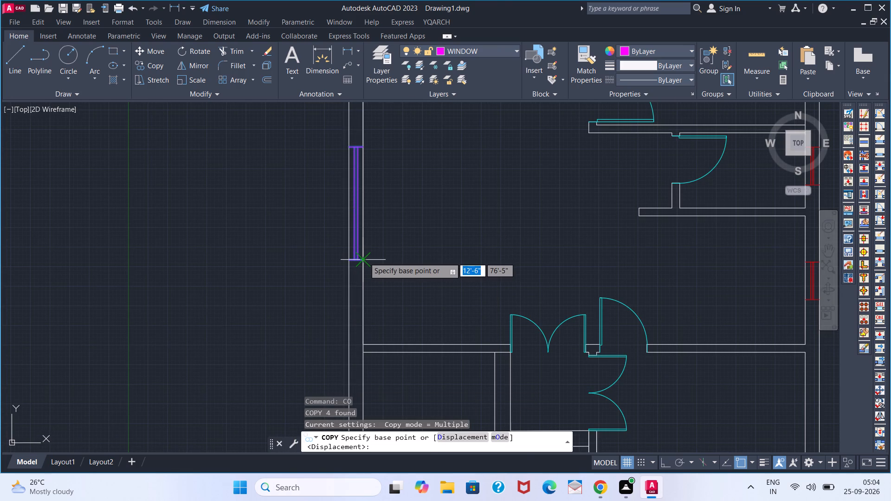
{"action": "left_click", "coordinate": [349, 258]}
{"action": "scroll", "coordinate": [457, 284], "scroll_direction": "down", "scroll_amount": 3}
{"action": "middle_click_drag", "start_coordinate": [625, 341], "coordinate": [521, 258]}
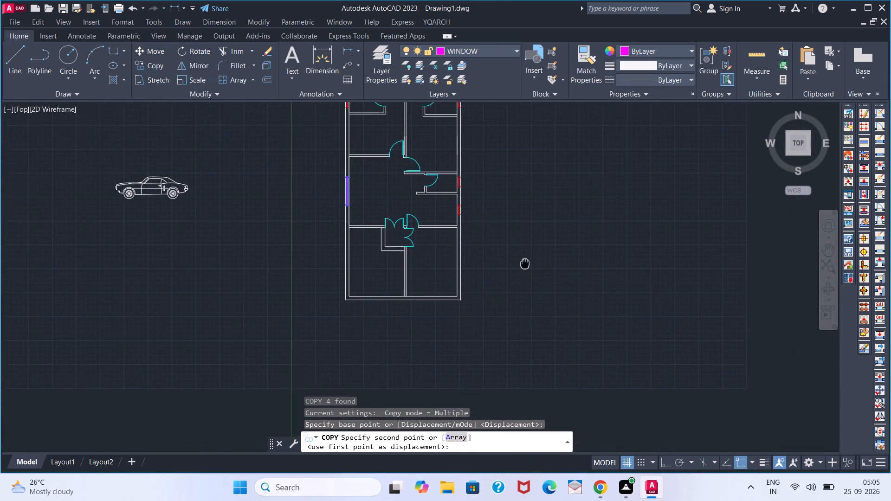
{"action": "scroll", "coordinate": [445, 265], "scroll_direction": "up", "scroll_amount": 3}
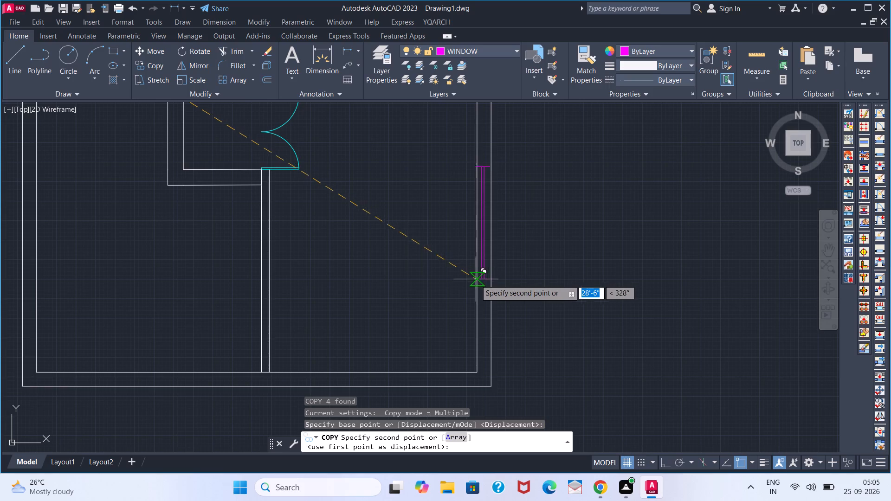
{"action": "left_click", "coordinate": [476, 334]}
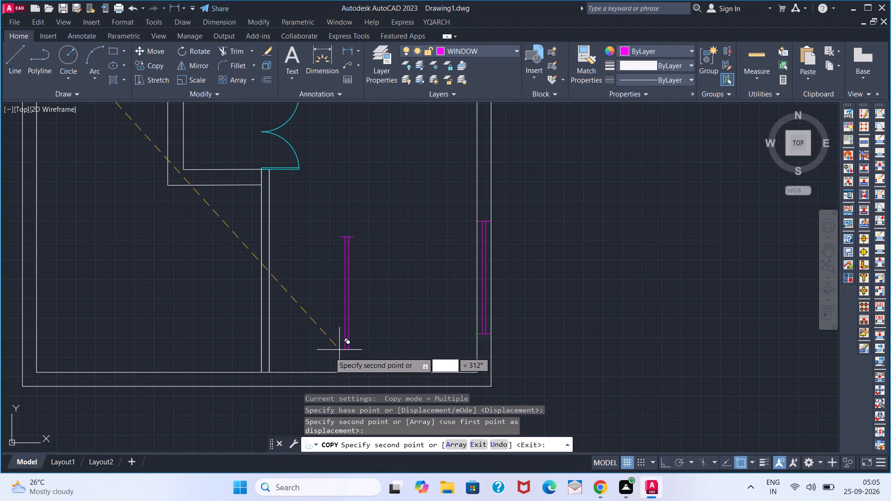
{"action": "key", "text": "Escape"}
Insert the Toilet - Imperial block from the architectural tool palette outside the plan, beside the left outer wall.
{"action": "scroll", "coordinate": [273, 326], "scroll_direction": "down", "scroll_amount": 2}
{"action": "middle_click_drag", "start_coordinate": [271, 279], "coordinate": [348, 243]}
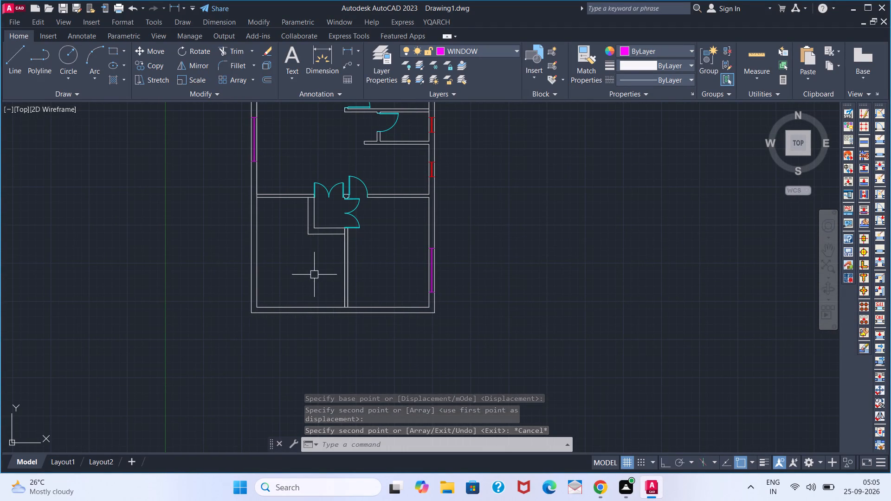
{"action": "middle_click_drag", "start_coordinate": [301, 262], "coordinate": [365, 296]}
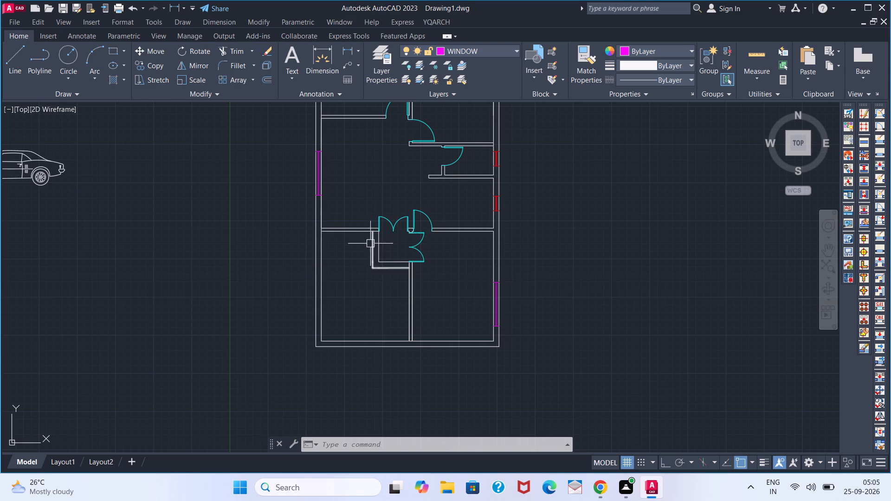
{"action": "middle_click_drag", "start_coordinate": [362, 262], "coordinate": [338, 328]}
{"action": "middle_click", "coordinate": [338, 328]}
{"action": "middle_click_drag", "start_coordinate": [381, 155], "coordinate": [362, 231]}
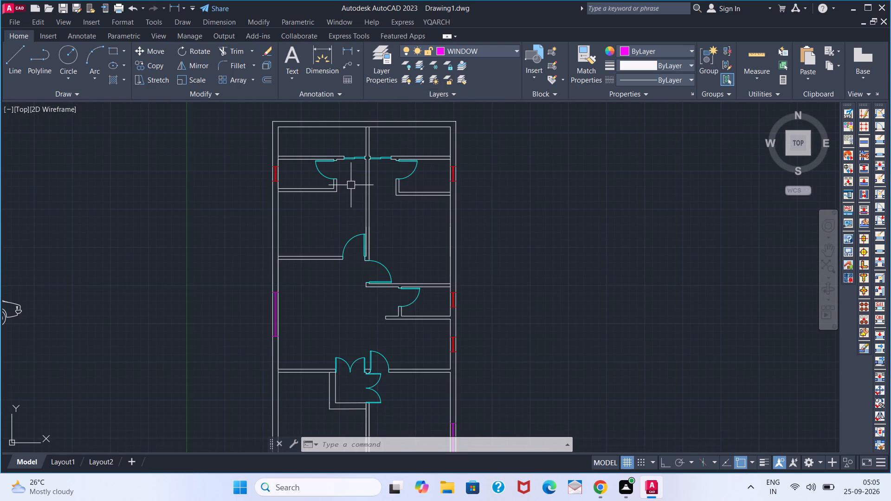
{"action": "key", "text": "ctrl+3"}
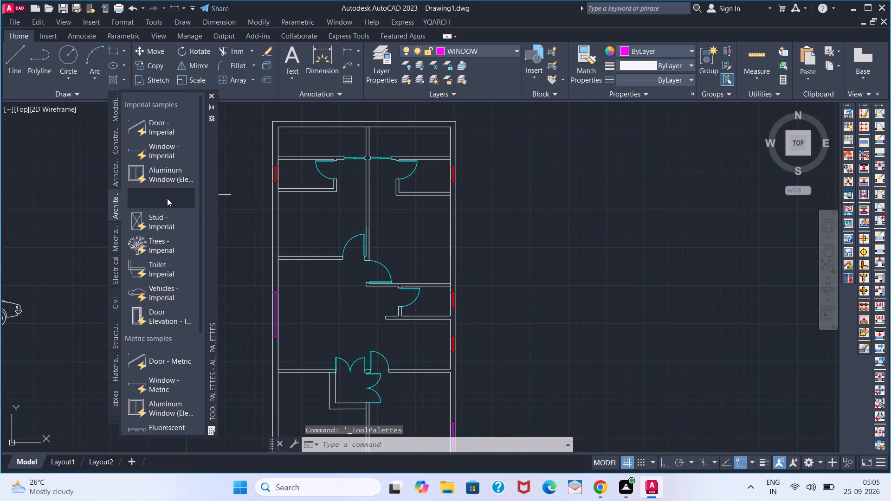
{"action": "left_click", "coordinate": [164, 265]}
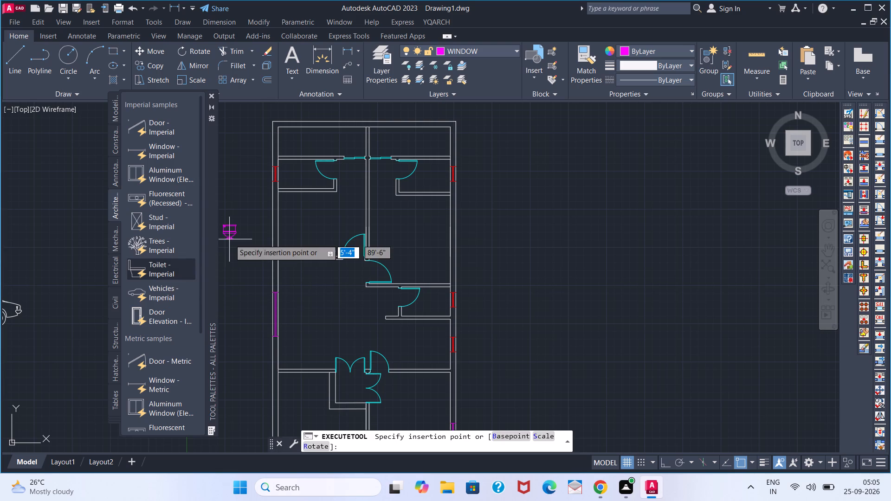
{"action": "left_click", "coordinate": [232, 238]}
{"action": "key", "text": "Escape"}
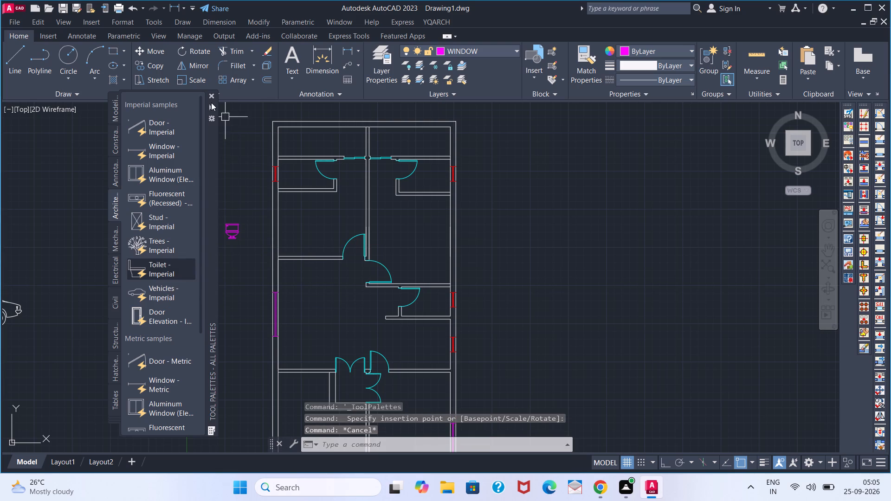
{"action": "left_click", "coordinate": [210, 97]}
Make layer 0 current and assign the inserted toilet block to it.
{"action": "left_click", "coordinate": [471, 51]}
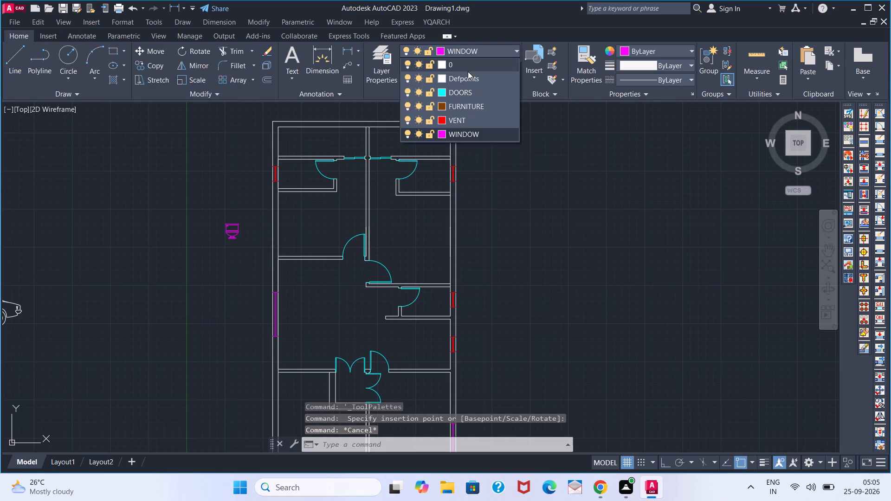
{"action": "left_click", "coordinate": [468, 74]}
{"action": "left_click", "coordinate": [471, 55]}
{"action": "left_click", "coordinate": [469, 63]}
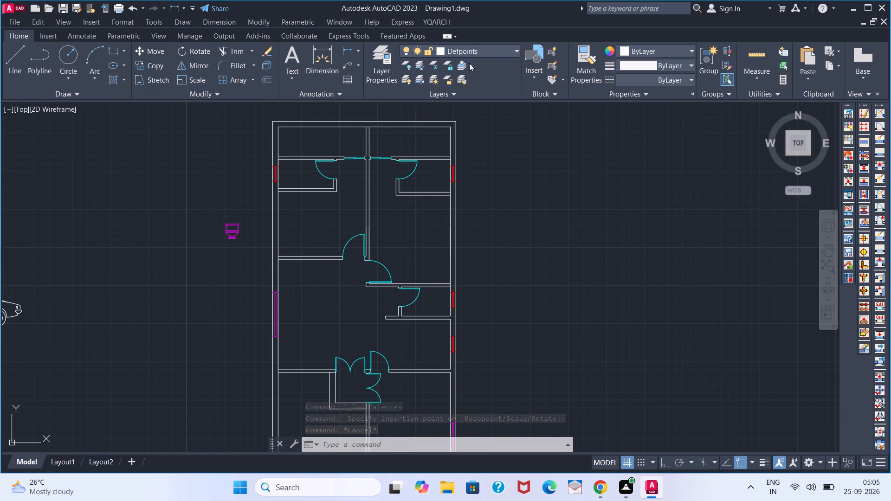
{"action": "left_click", "coordinate": [226, 241]}
{"action": "left_click", "coordinate": [479, 50]}
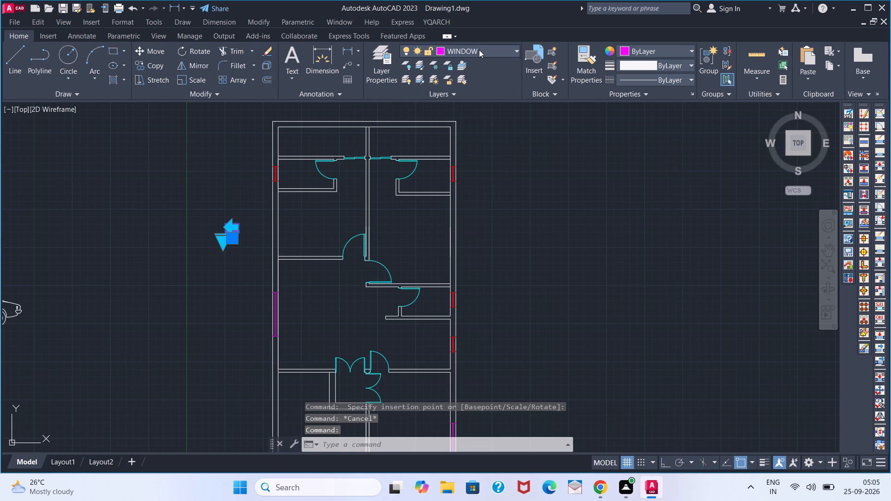
{"action": "left_click", "coordinate": [472, 65]}
Switch the toilet block outside the plan to its Round (Plan) view.
{"action": "scroll", "coordinate": [235, 239], "scroll_direction": "up", "scroll_amount": 2}
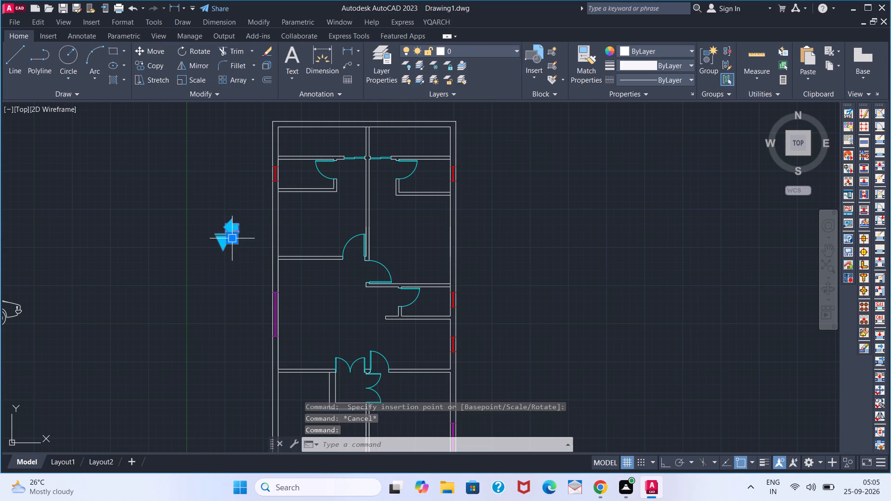
{"action": "scroll", "coordinate": [235, 239], "scroll_direction": "up", "scroll_amount": 2}
{"action": "left_click", "coordinate": [155, 246]}
{"action": "left_click", "coordinate": [154, 246]}
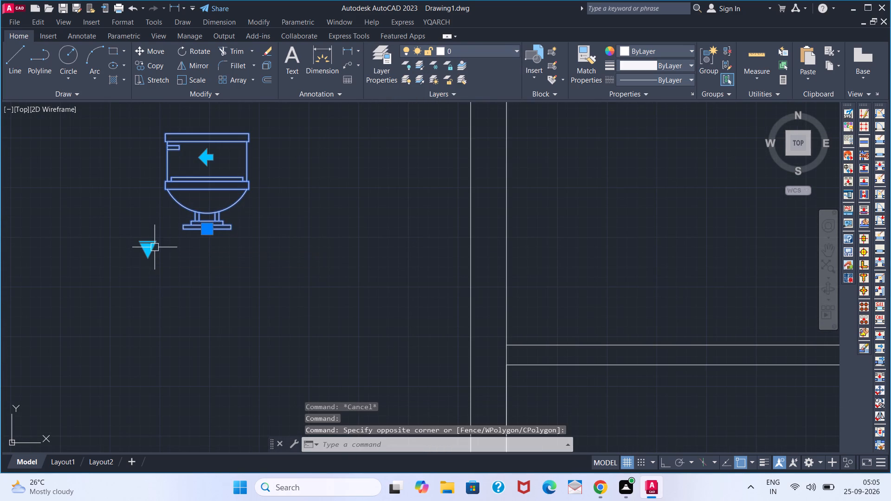
{"action": "left_click", "coordinate": [152, 248]}
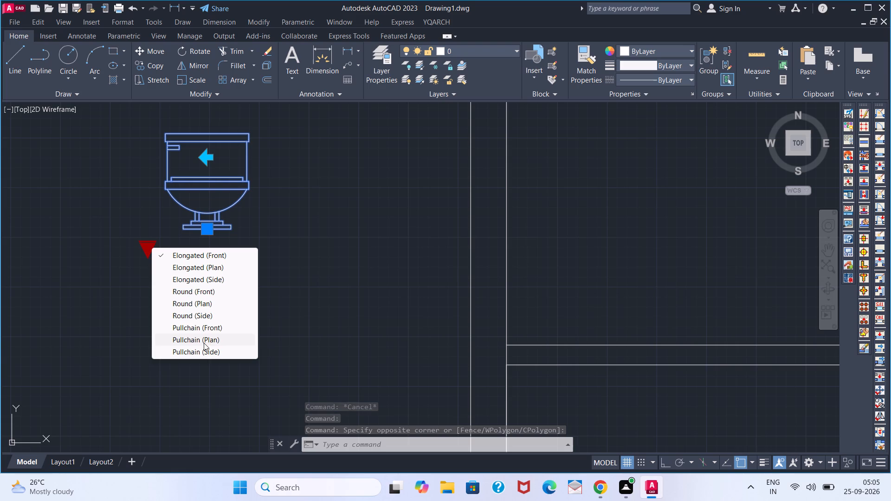
{"action": "left_click", "coordinate": [204, 307]}
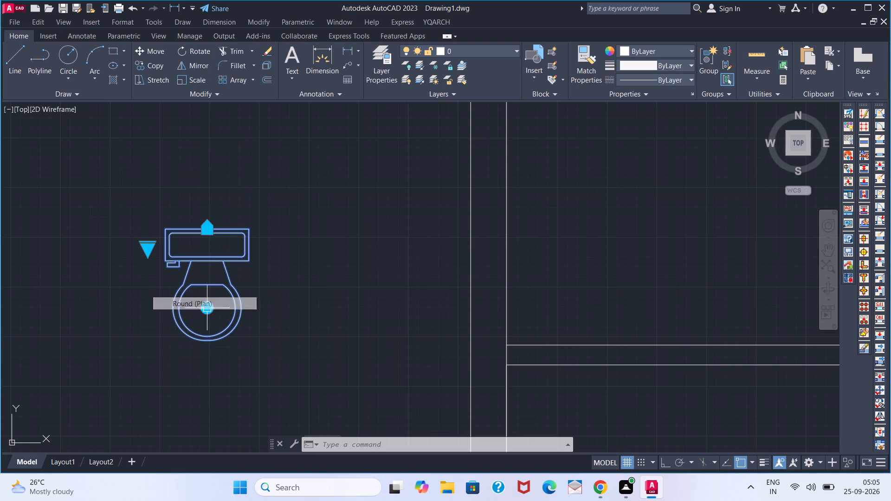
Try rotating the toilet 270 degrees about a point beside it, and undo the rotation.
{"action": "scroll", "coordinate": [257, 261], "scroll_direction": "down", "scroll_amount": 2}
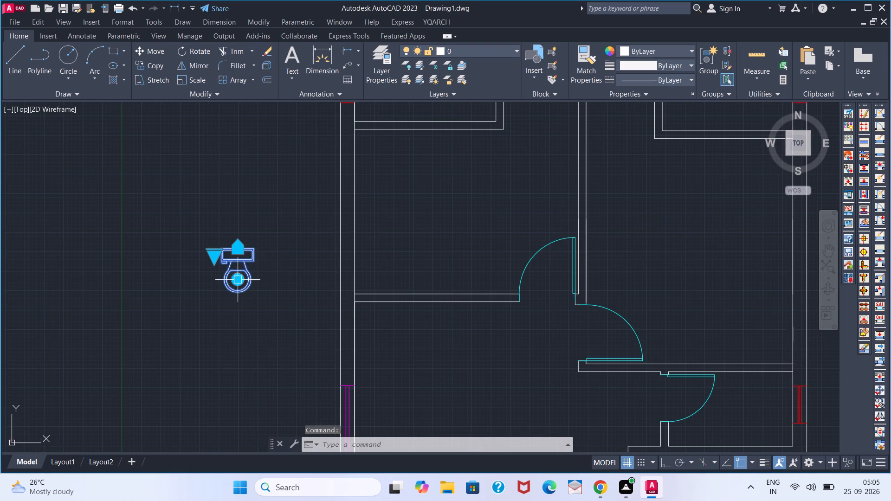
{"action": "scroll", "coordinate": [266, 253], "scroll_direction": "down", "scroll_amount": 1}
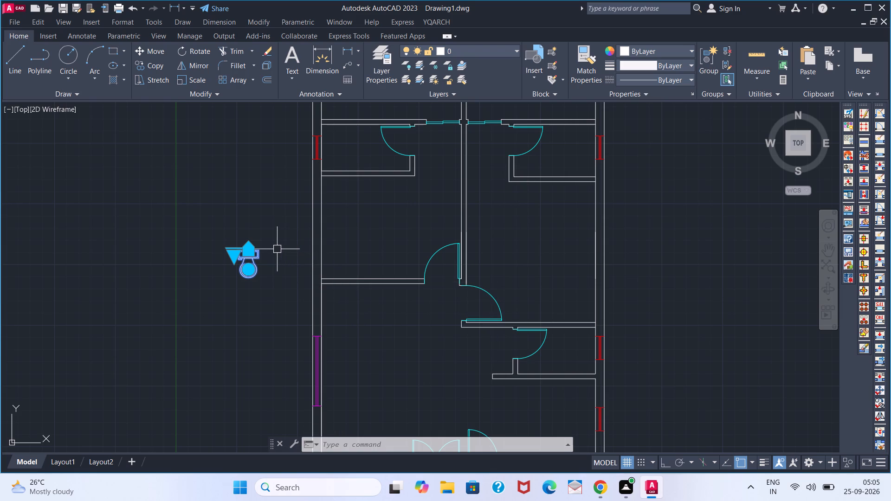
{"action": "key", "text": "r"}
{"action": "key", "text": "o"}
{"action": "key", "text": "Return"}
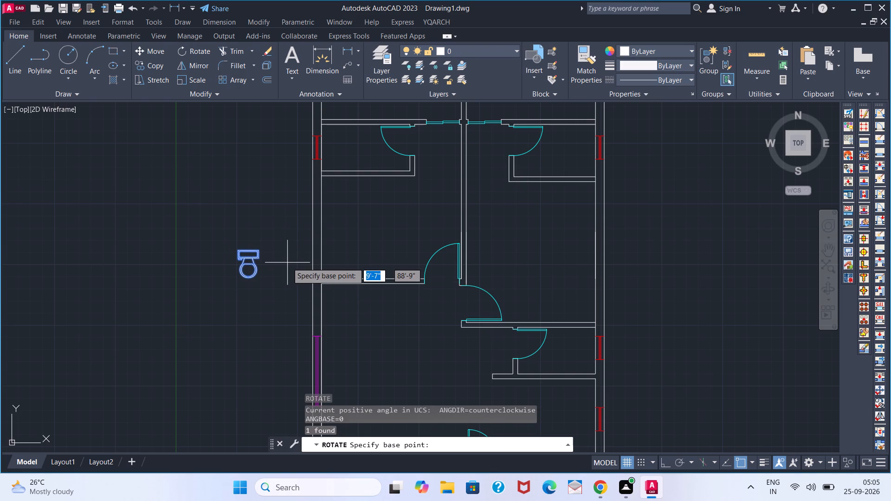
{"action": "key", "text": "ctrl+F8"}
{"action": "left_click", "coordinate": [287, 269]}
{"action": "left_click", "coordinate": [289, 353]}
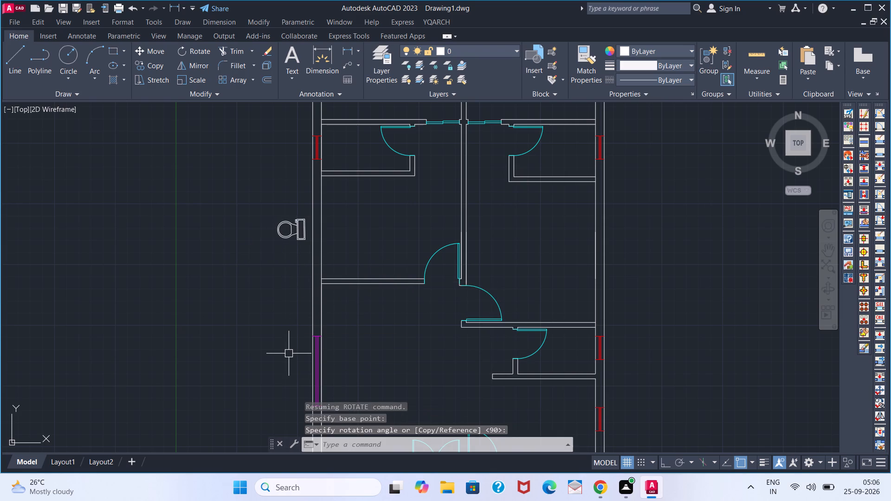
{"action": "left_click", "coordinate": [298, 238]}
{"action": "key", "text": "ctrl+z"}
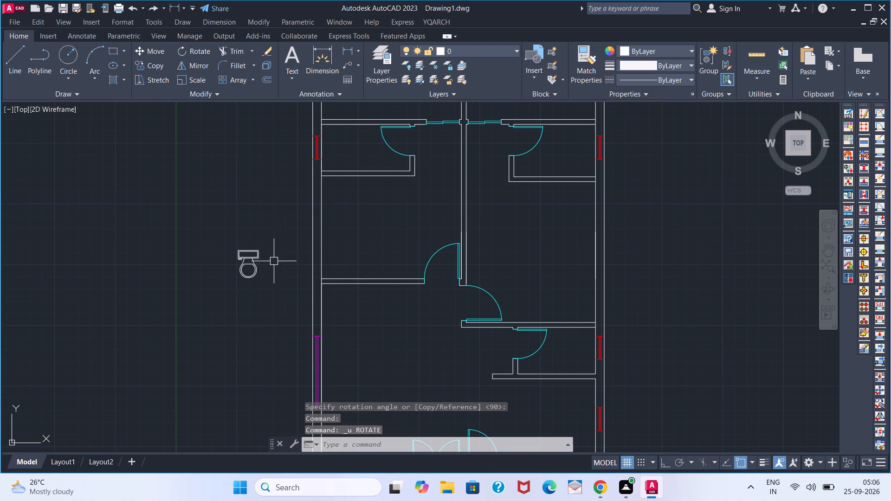
With Ortho on, rotate the toilet 270 degrees twice so its tank points toward the bottom of the plan.
{"action": "left_click", "coordinate": [272, 257]}
{"action": "left_click", "coordinate": [190, 290]}
{"action": "key", "text": "ctrl+F8"}
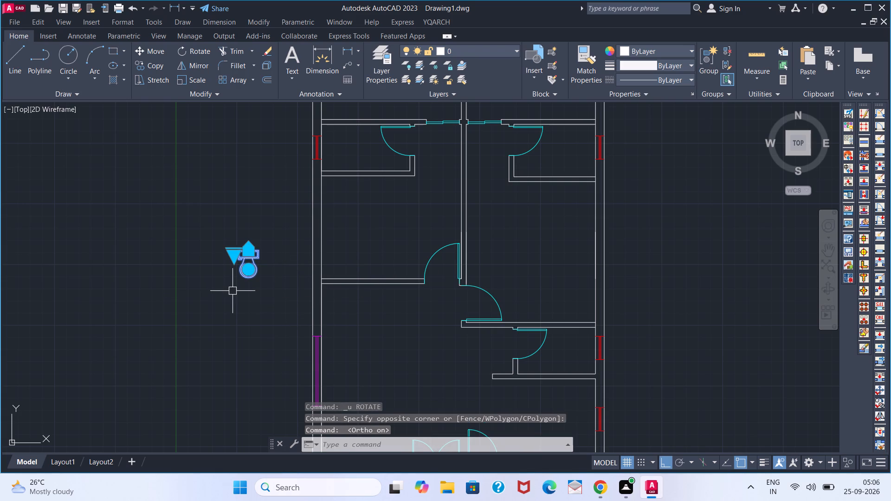
{"action": "key", "text": "r"}
{"action": "key", "text": "o"}
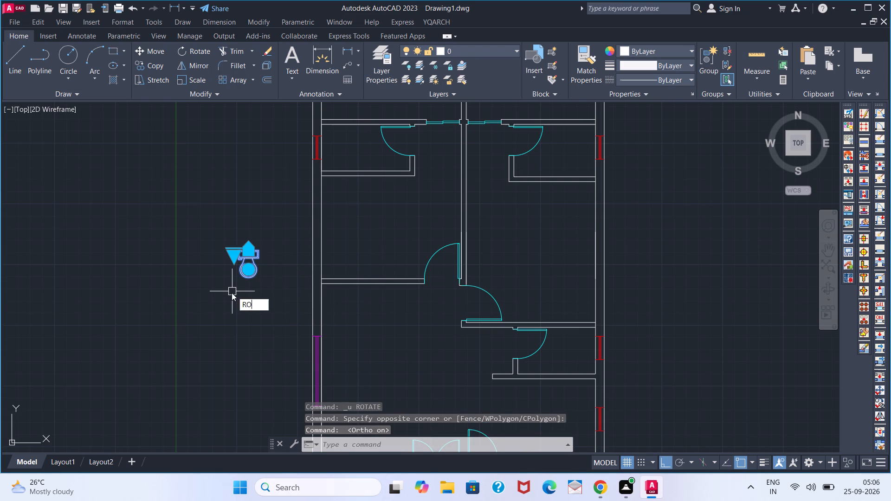
{"action": "key", "text": "Return"}
{"action": "left_click", "coordinate": [236, 282]}
{"action": "left_click", "coordinate": [209, 326]}
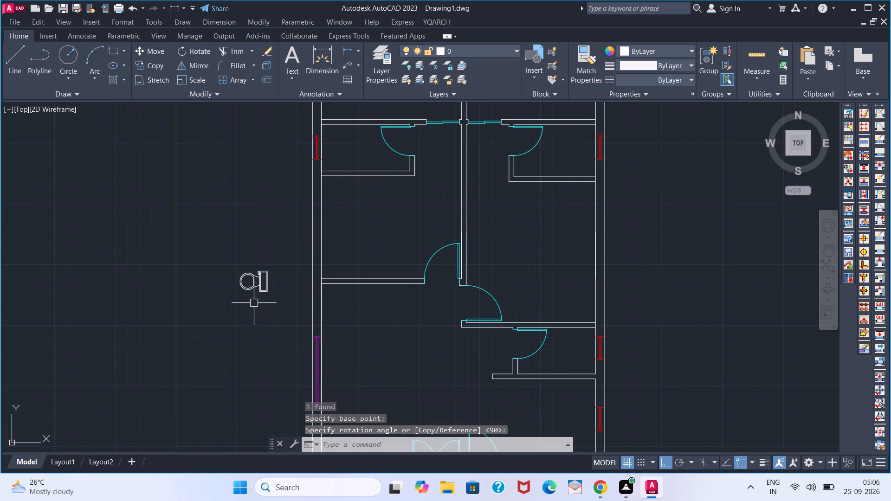
{"action": "left_click", "coordinate": [257, 287]}
{"action": "type", "text": "RO"}
{"action": "key", "text": "Return"}
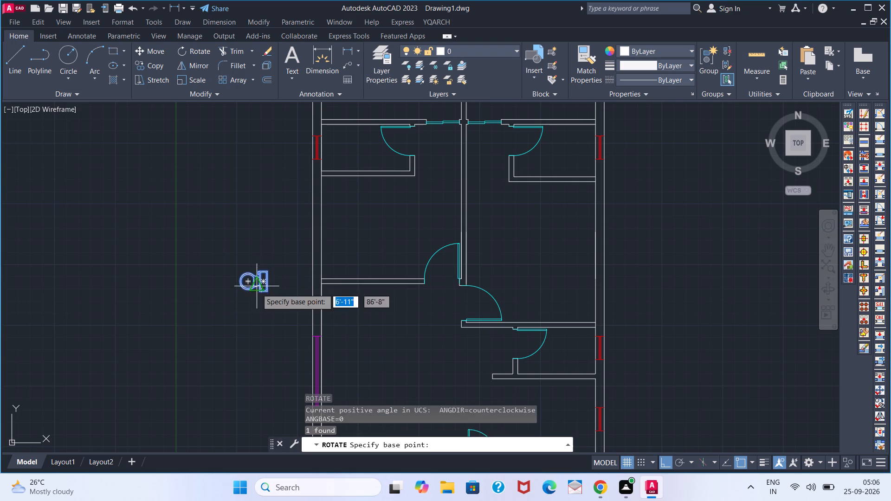
{"action": "left_click", "coordinate": [257, 289]}
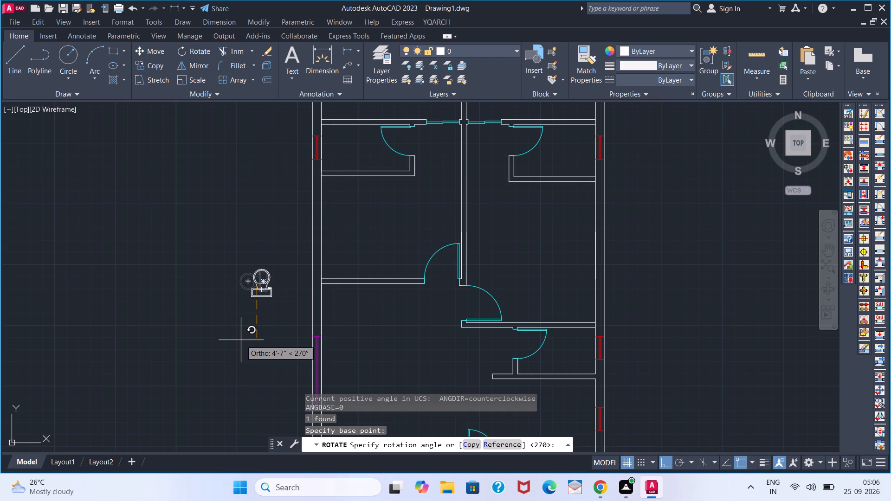
{"action": "left_click", "coordinate": [241, 340]}
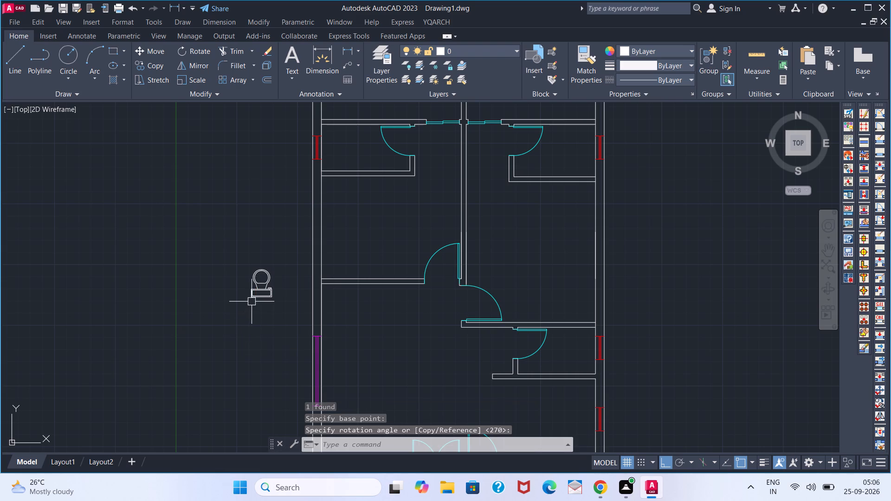
Copy the toilet from its tank corner, with Ortho off, onto the lower wall of the top-left bathroom.
{"action": "left_click", "coordinate": [252, 300]}
{"action": "type", "text": "CO"}
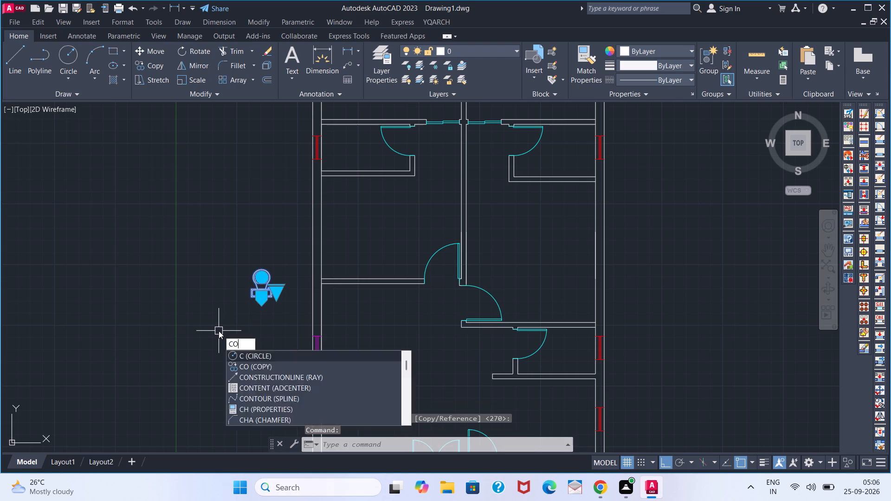
{"action": "key", "text": "Return"}
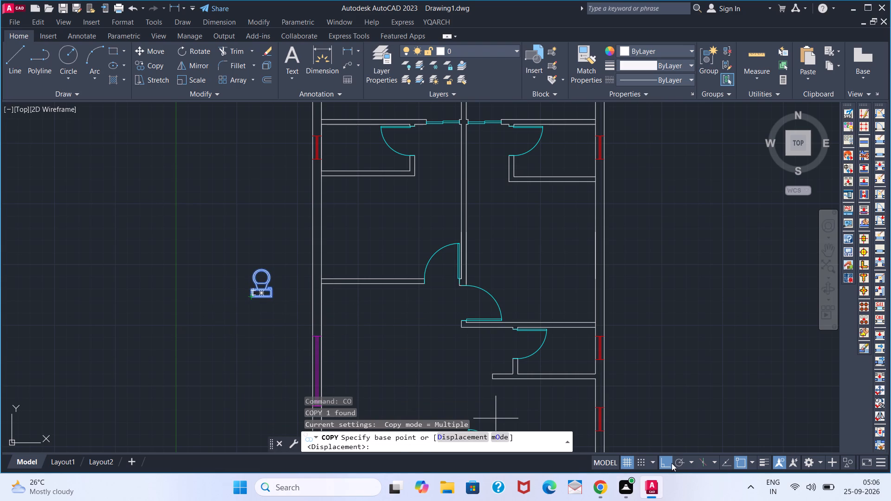
{"action": "left_click", "coordinate": [670, 462]}
{"action": "left_click", "coordinate": [248, 301]}
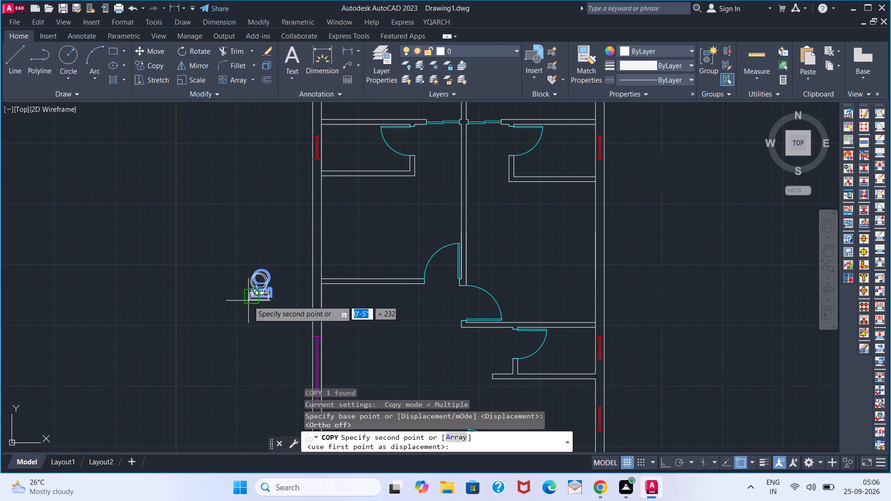
{"action": "middle_click_drag", "start_coordinate": [353, 224], "coordinate": [327, 380]}
{"action": "scroll", "coordinate": [342, 281], "scroll_direction": "down", "scroll_amount": 1}
{"action": "scroll", "coordinate": [325, 340], "scroll_direction": "up", "scroll_amount": 2}
{"action": "middle_click_drag", "start_coordinate": [325, 359], "coordinate": [322, 344]}
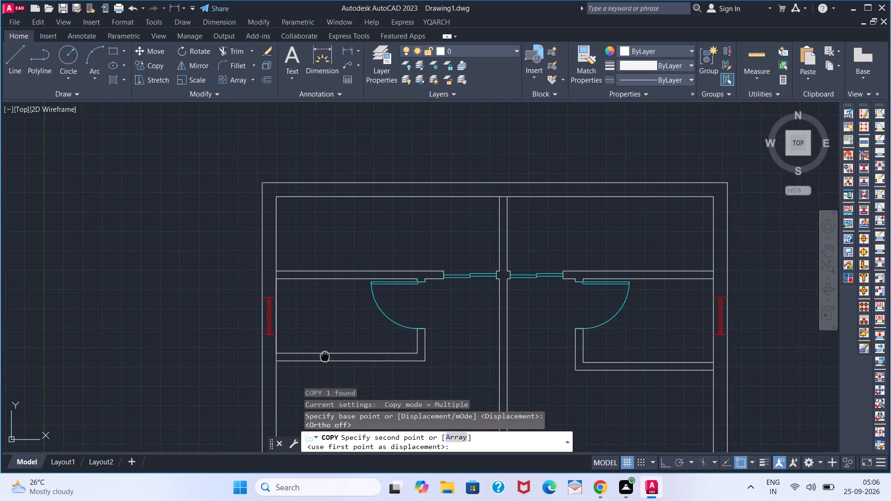
{"action": "middle_click_drag", "start_coordinate": [322, 344], "coordinate": [316, 310]}
{"action": "scroll", "coordinate": [316, 310], "scroll_direction": "up", "scroll_amount": 1}
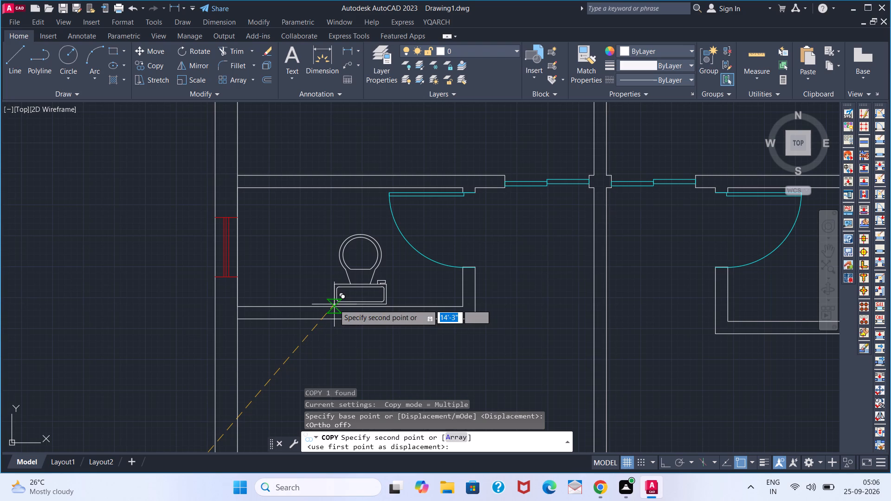
{"action": "left_click", "coordinate": [334, 304]}
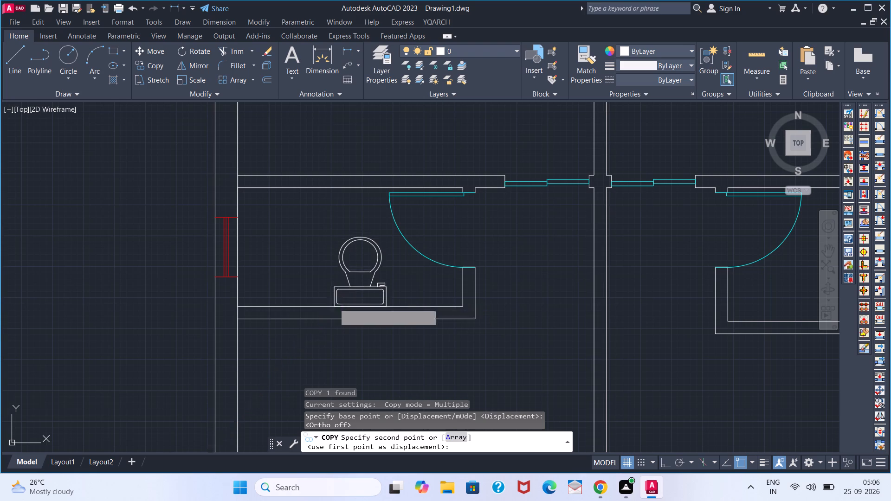
Place another toilet copy with its tank against the lower wall of the top-right bathroom.
{"action": "scroll", "coordinate": [429, 358], "scroll_direction": "down", "scroll_amount": 2}
{"action": "middle_click_drag", "start_coordinate": [436, 367], "coordinate": [264, 304]}
{"action": "scroll", "coordinate": [382, 274], "scroll_direction": "up", "scroll_amount": 3}
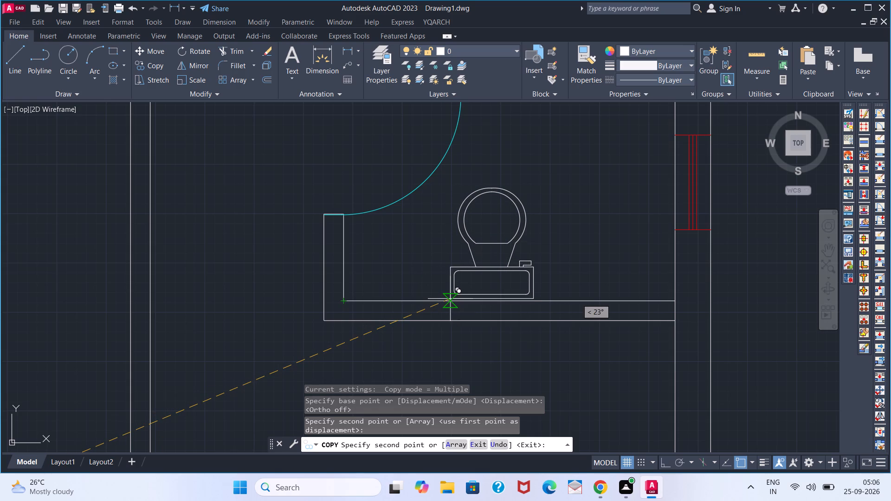
{"action": "left_click", "coordinate": [451, 299]}
Place a third toilet copy against the lower wall of the small toilet room beside the right outer wall and end the copying.
{"action": "scroll", "coordinate": [394, 332], "scroll_direction": "down", "scroll_amount": 3}
{"action": "middle_click_drag", "start_coordinate": [391, 364], "coordinate": [380, 301]}
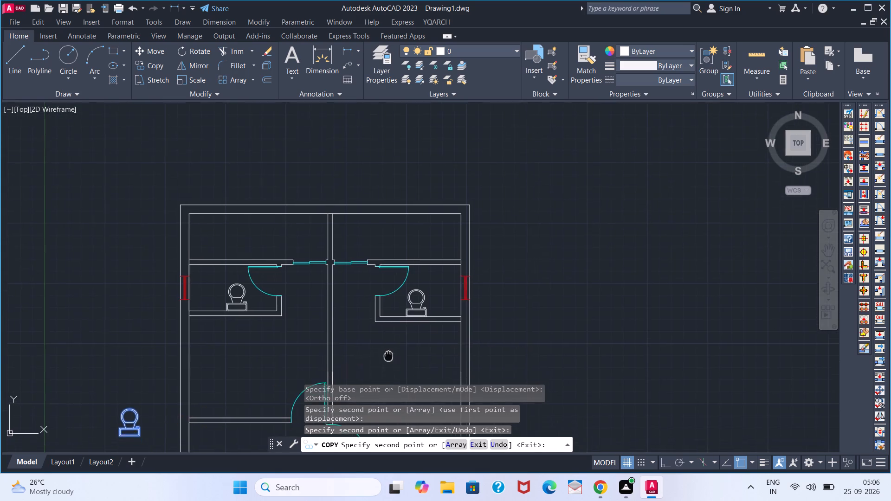
{"action": "middle_click_drag", "start_coordinate": [380, 301], "coordinate": [344, 187]}
{"action": "middle_click_drag", "start_coordinate": [382, 355], "coordinate": [357, 275]}
{"action": "scroll", "coordinate": [346, 268], "scroll_direction": "up", "scroll_amount": 3}
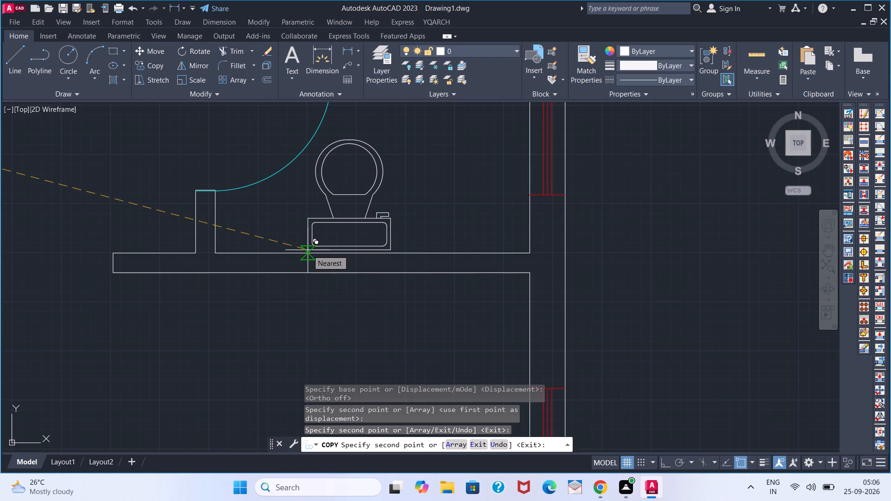
{"action": "left_click", "coordinate": [308, 250]}
{"action": "scroll", "coordinate": [220, 333], "scroll_direction": "down", "scroll_amount": 3}
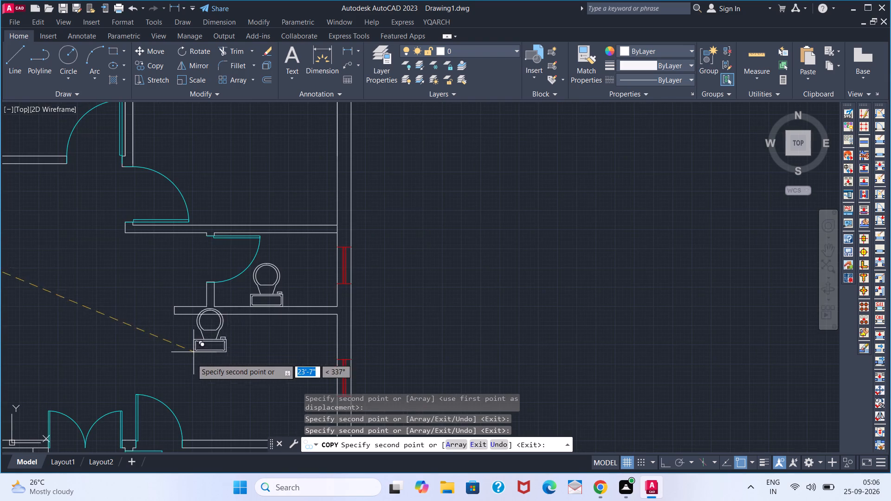
{"action": "scroll", "coordinate": [188, 379], "scroll_direction": "down", "scroll_amount": 2}
{"action": "middle_click_drag", "start_coordinate": [181, 381], "coordinate": [288, 314]}
{"action": "key", "text": "Escape"}
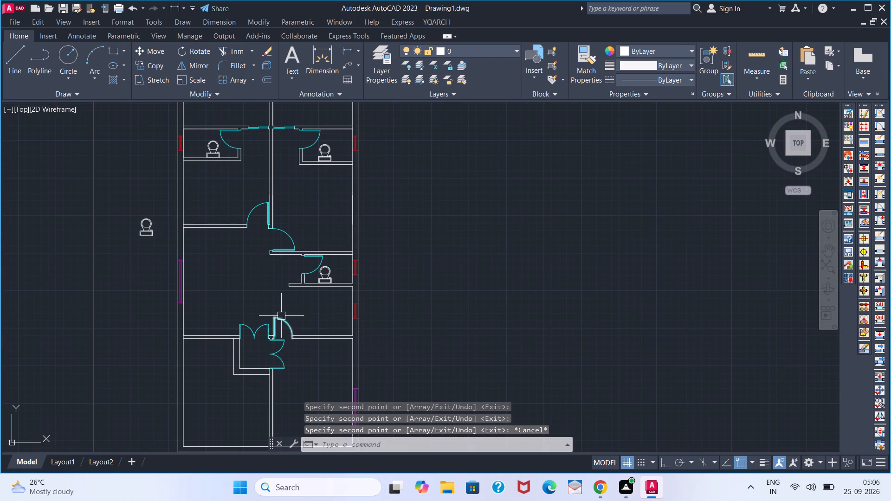
Delete the original toilet block outside the left outer wall.
{"action": "left_click", "coordinate": [142, 223]}
{"action": "key", "text": "Delete"}
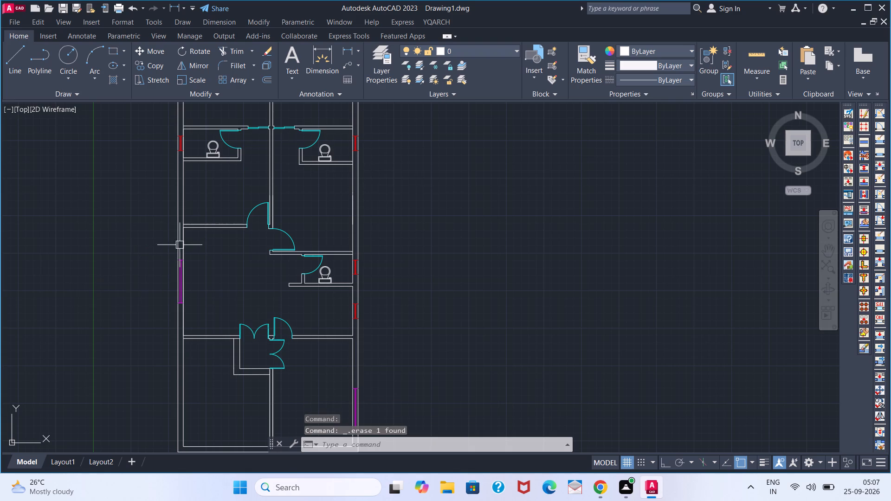
Draw a rectangle about 2'-1" by 1'-2" in the lower inner corner of the top-left bathroom, beside the toilet.
{"action": "middle_click_drag", "start_coordinate": [235, 270], "coordinate": [247, 309]}
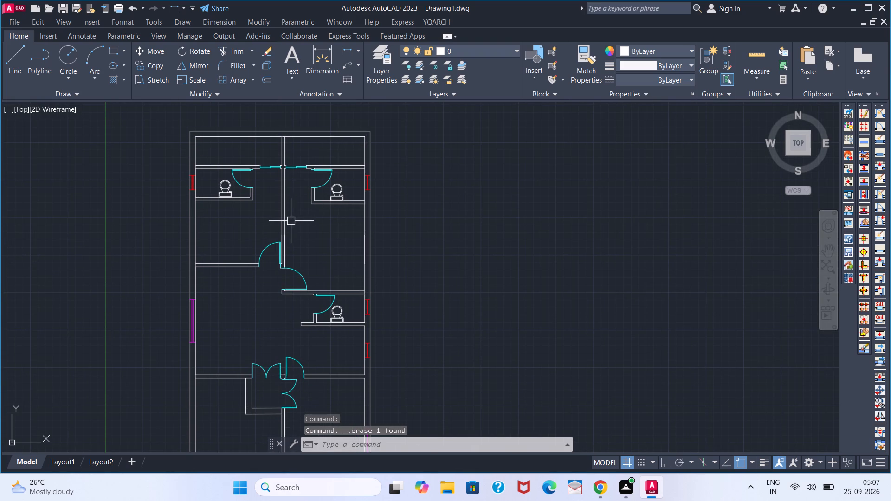
{"action": "scroll", "coordinate": [210, 195], "scroll_direction": "up", "scroll_amount": 2}
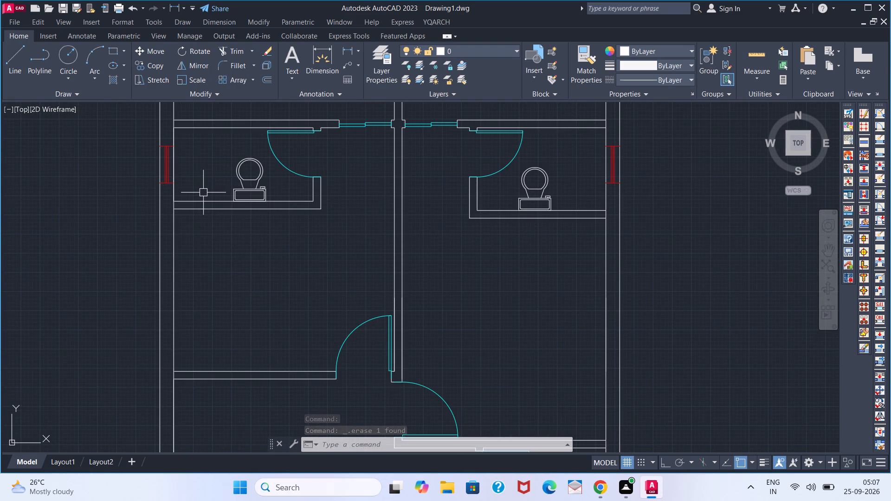
{"action": "scroll", "coordinate": [291, 190], "scroll_direction": "up", "scroll_amount": 2}
{"action": "type", "text": "REC"}
{"action": "key", "text": "space"}
{"action": "left_click", "coordinate": [341, 220]}
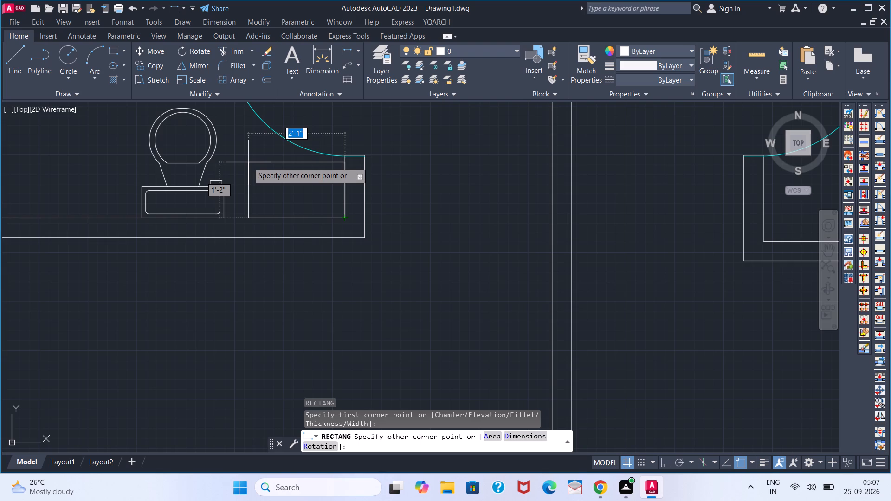
{"action": "left_click", "coordinate": [248, 162]}
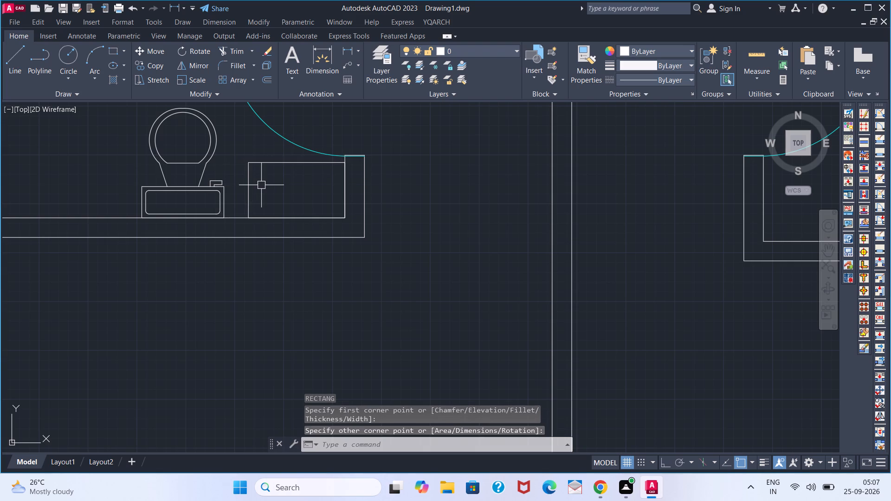
Offset the rectangle beside the toilet inward by 1".
{"action": "key", "text": "o"}
{"action": "key", "text": "Return"}
{"action": "key", "text": "1"}
{"action": "key", "text": "Return"}
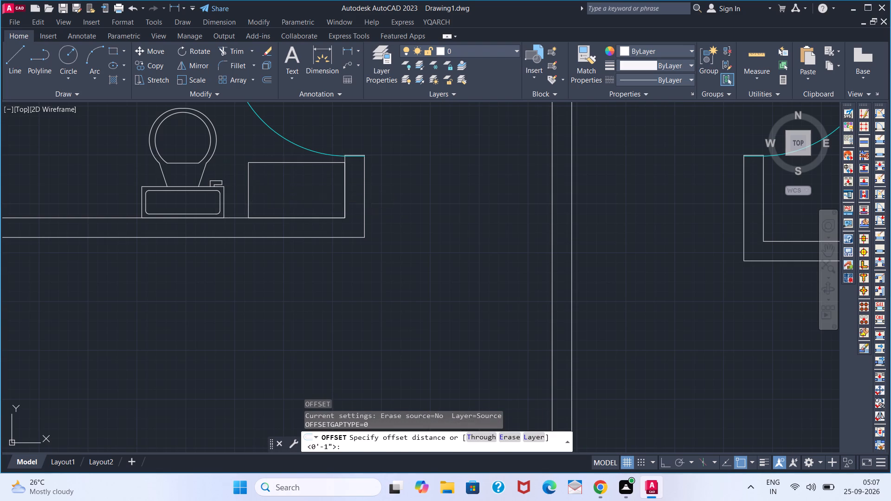
{"action": "left_click", "coordinate": [266, 167]}
{"action": "left_click", "coordinate": [266, 164]}
{"action": "left_click", "coordinate": [267, 199]}
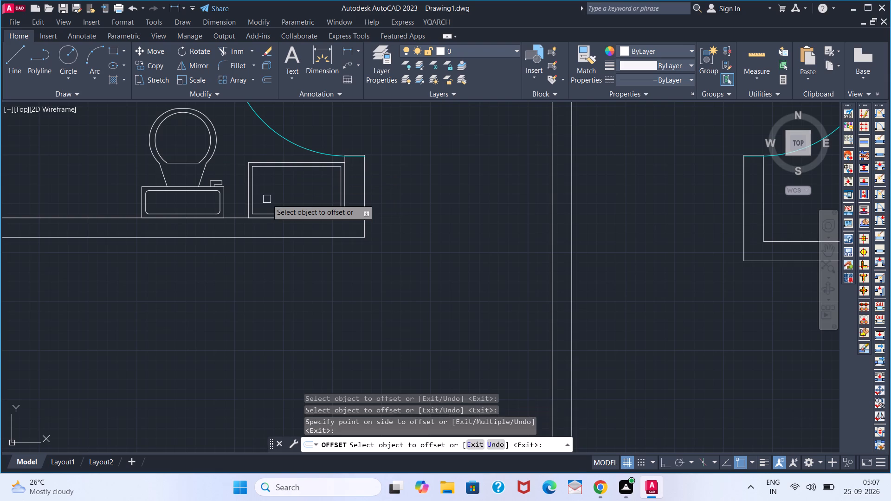
{"action": "key", "text": "Escape"}
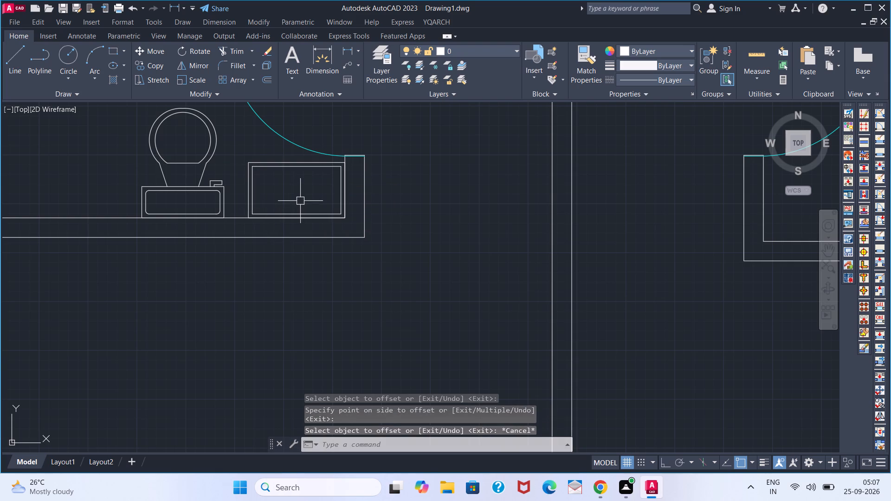
{"action": "scroll", "coordinate": [297, 200], "scroll_direction": "down", "scroll_amount": 1}
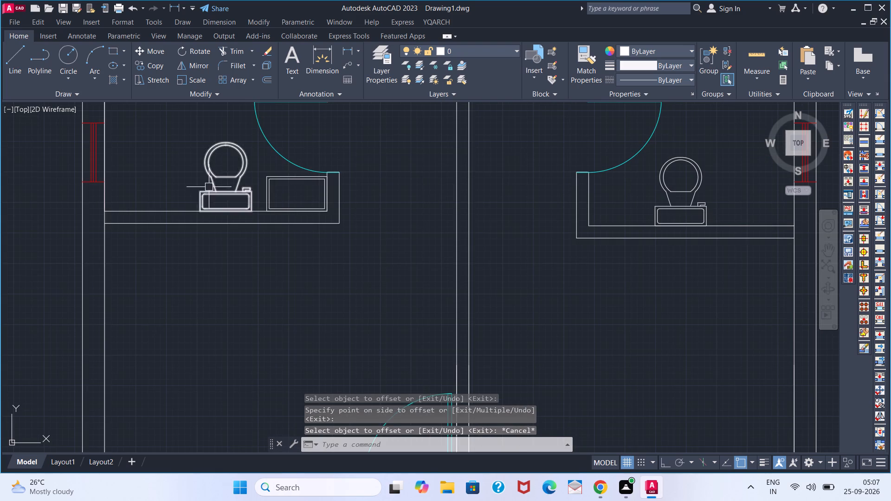
Copy the double-line rectangle from the top-left bathroom to the inner lower corner of the top-right bathroom, beside the toilet.
{"action": "scroll", "coordinate": [152, 191], "scroll_direction": "down", "scroll_amount": 2}
{"action": "scroll", "coordinate": [203, 189], "scroll_direction": "up", "scroll_amount": 3}
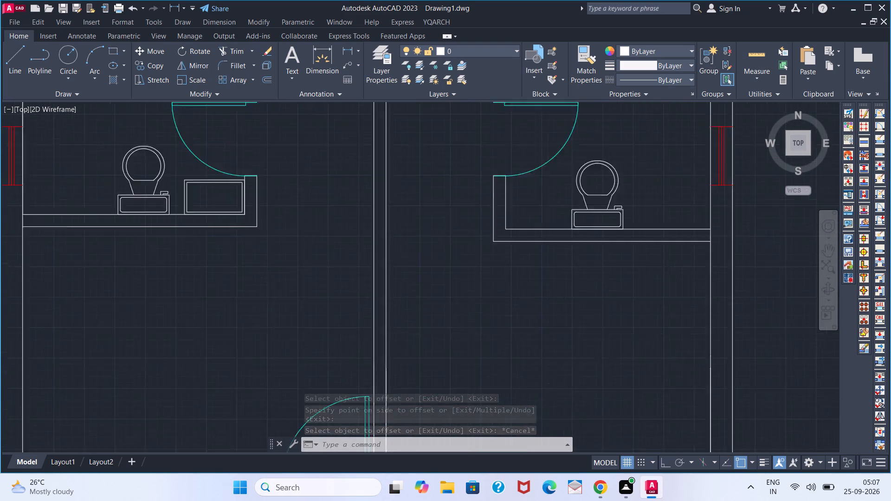
{"action": "left_click", "coordinate": [198, 167]}
{"action": "left_click", "coordinate": [166, 186]}
{"action": "type", "text": "CO"}
{"action": "key", "text": "Return"}
{"action": "left_click", "coordinate": [167, 227]}
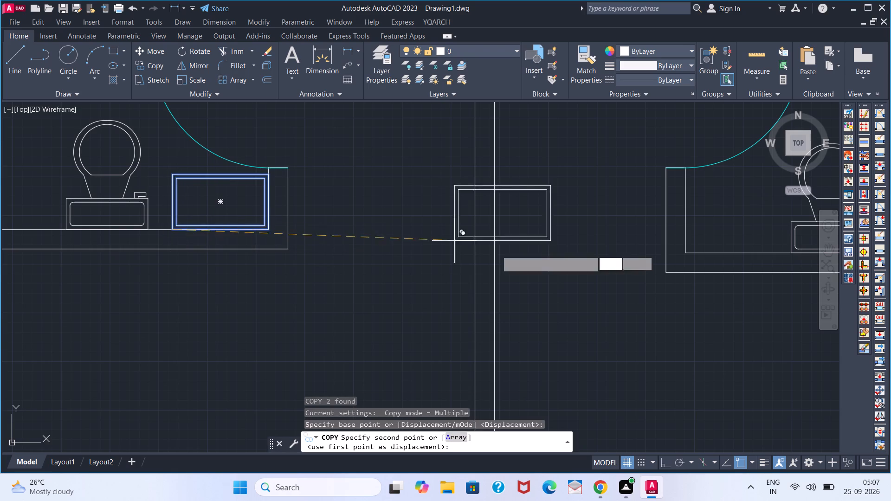
{"action": "scroll", "coordinate": [609, 274], "scroll_direction": "down", "scroll_amount": 1}
{"action": "left_click", "coordinate": [656, 263]}
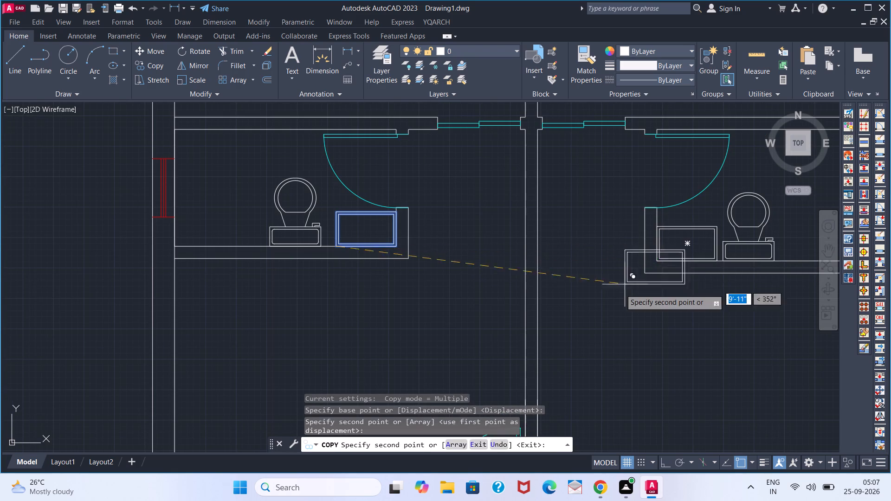
{"action": "scroll", "coordinate": [608, 307], "scroll_direction": "down", "scroll_amount": 1}
{"action": "key", "text": "Escape"}
Switch the car block outside the left outer wall to its Sports Car (Top) view.
{"action": "middle_click_drag", "start_coordinate": [571, 319], "coordinate": [346, 142]}
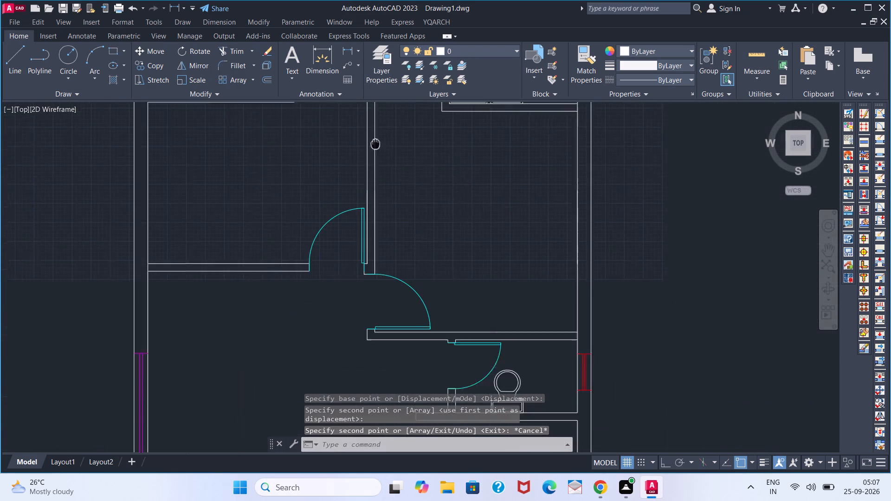
{"action": "middle_click_drag", "start_coordinate": [346, 142], "coordinate": [329, 142]}
{"action": "scroll", "coordinate": [411, 305], "scroll_direction": "down", "scroll_amount": 2}
{"action": "middle_click_drag", "start_coordinate": [411, 324], "coordinate": [425, 250]}
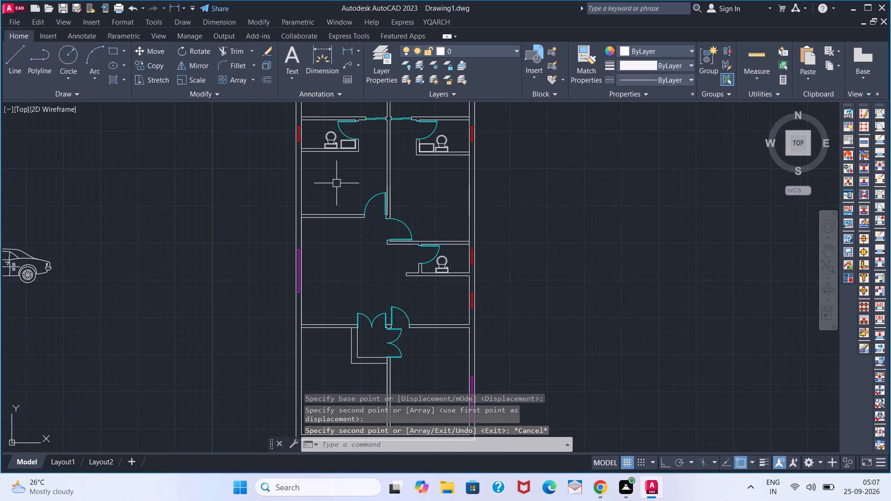
{"action": "scroll", "coordinate": [303, 206], "scroll_direction": "down", "scroll_amount": 1}
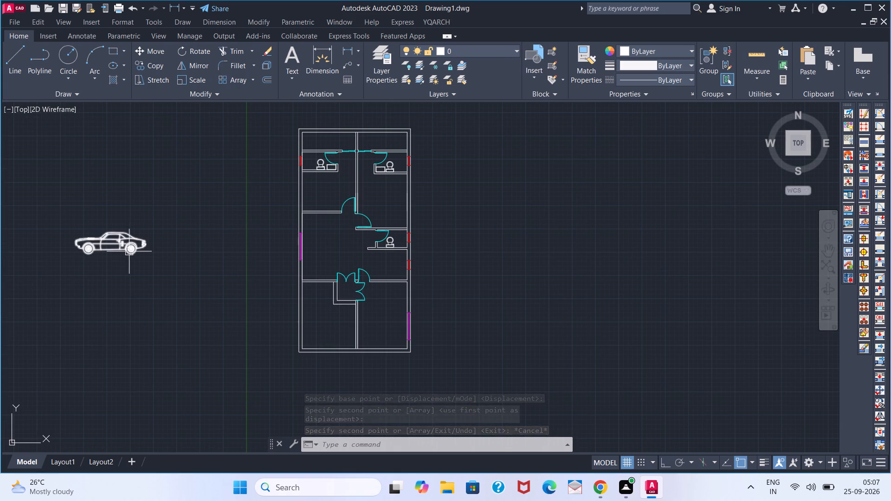
{"action": "left_click", "coordinate": [129, 251]}
{"action": "scroll", "coordinate": [67, 254], "scroll_direction": "up", "scroll_amount": 4}
{"action": "left_click", "coordinate": [88, 266]}
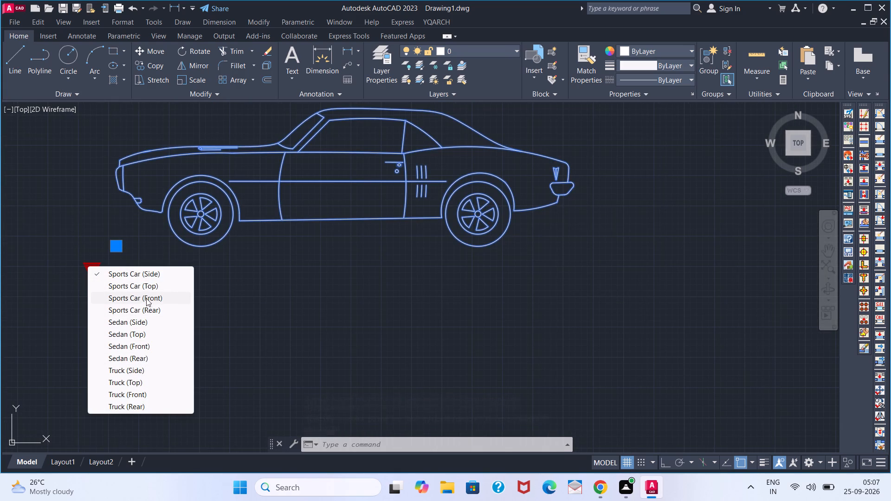
{"action": "left_click", "coordinate": [147, 287]}
{"action": "scroll", "coordinate": [152, 288], "scroll_direction": "down", "scroll_amount": 2}
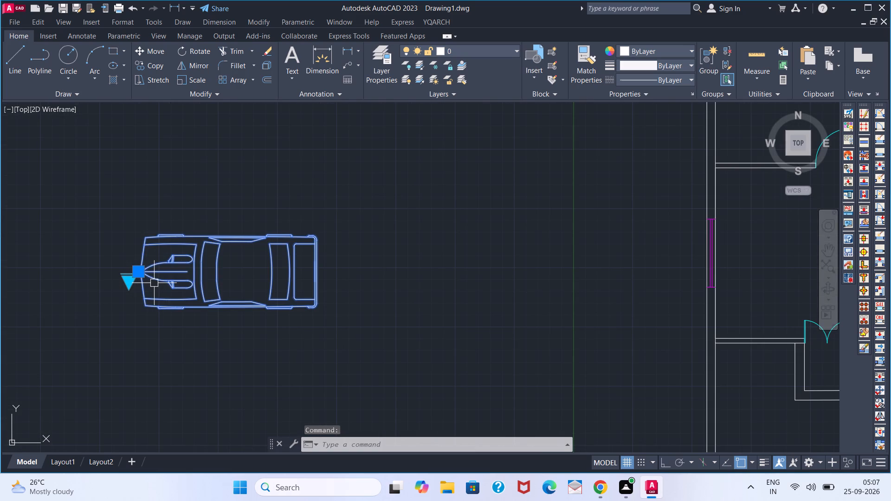
Scale the car down about the midpoint of its front end to about 10'-6" long.
{"action": "type", "text": "SC"}
{"action": "key", "text": "space"}
{"action": "left_click", "coordinate": [139, 274]}
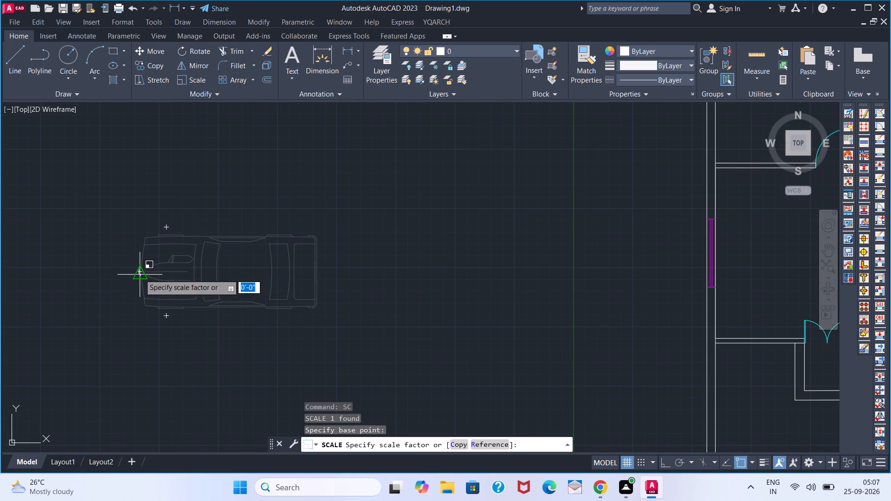
{"action": "left_click", "coordinate": [209, 273]}
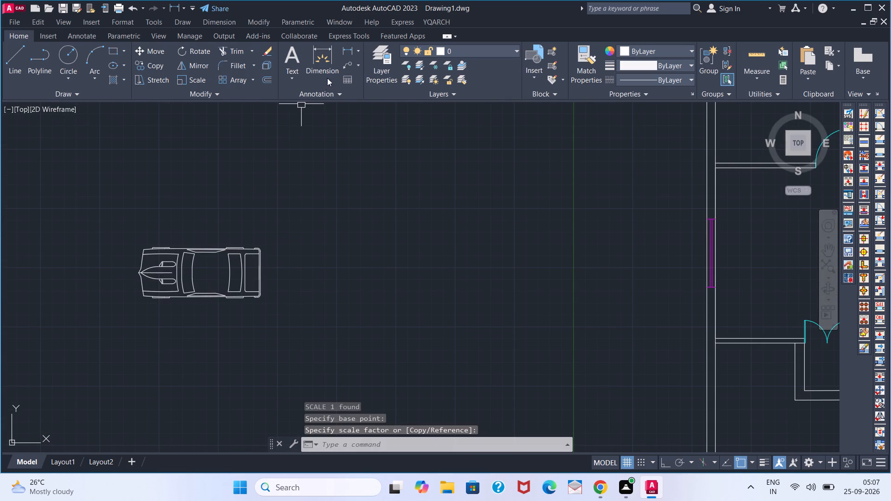
Measure the car's overall length with a linear dimension, without placing the dimension.
{"action": "left_click", "coordinate": [338, 45]}
{"action": "left_click", "coordinate": [349, 46]}
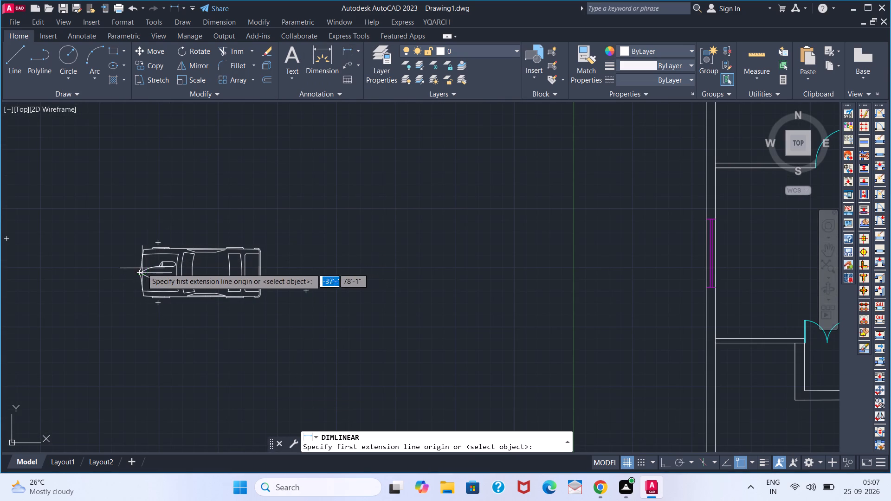
{"action": "left_click", "coordinate": [136, 270]}
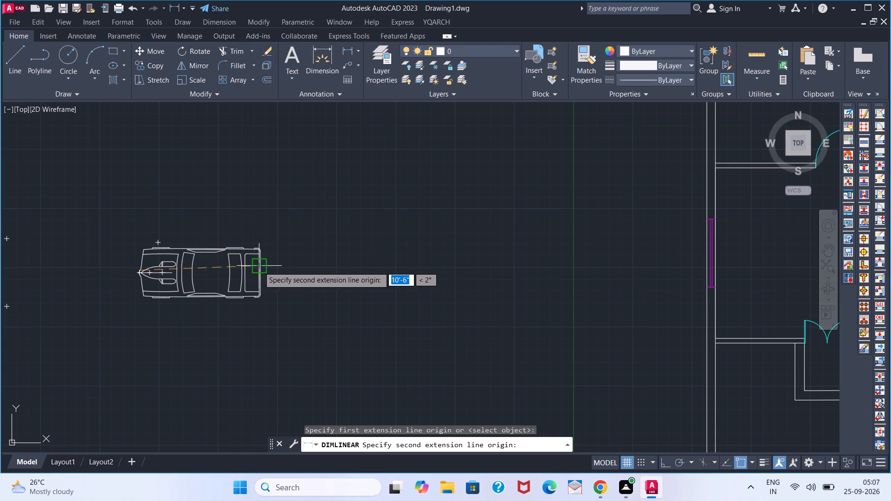
{"action": "left_click", "coordinate": [259, 269]}
{"action": "key", "text": "Escape"}
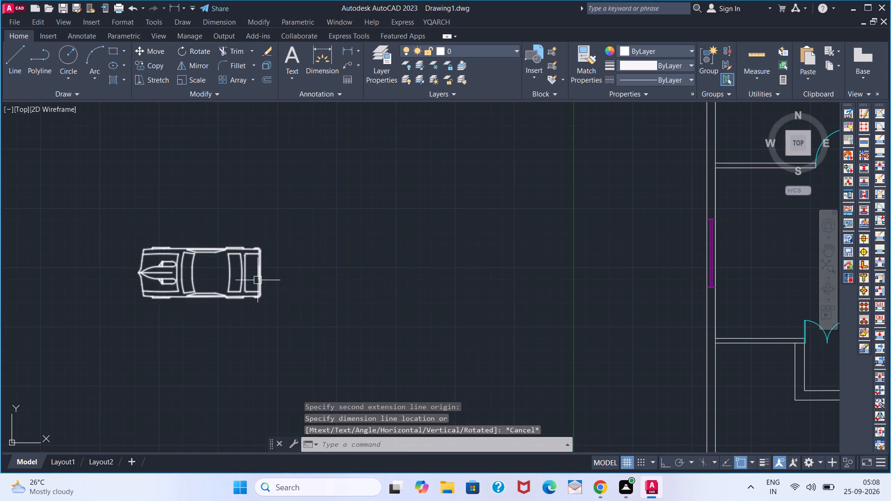
Copy the car into the bottom-left room of the plan, below the L-shaped wall.
{"action": "left_click", "coordinate": [253, 271]}
{"action": "left_click", "coordinate": [224, 282]}
{"action": "type", "text": "CO"}
{"action": "key", "text": "Return"}
{"action": "left_click", "coordinate": [130, 274]}
{"action": "scroll", "coordinate": [374, 356], "scroll_direction": "down", "scroll_amount": 2}
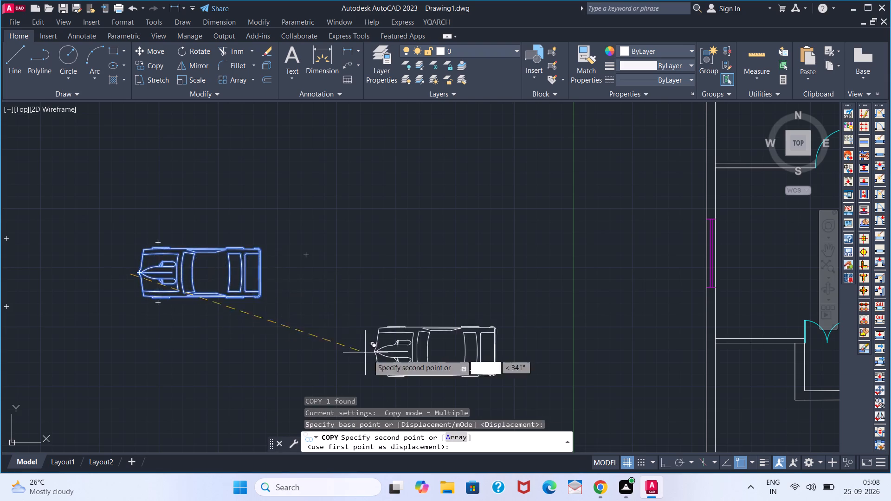
{"action": "scroll", "coordinate": [378, 357], "scroll_direction": "down", "scroll_amount": 2}
{"action": "middle_click_drag", "start_coordinate": [482, 374], "coordinate": [405, 294]}
{"action": "scroll", "coordinate": [397, 302], "scroll_direction": "up", "scroll_amount": 4}
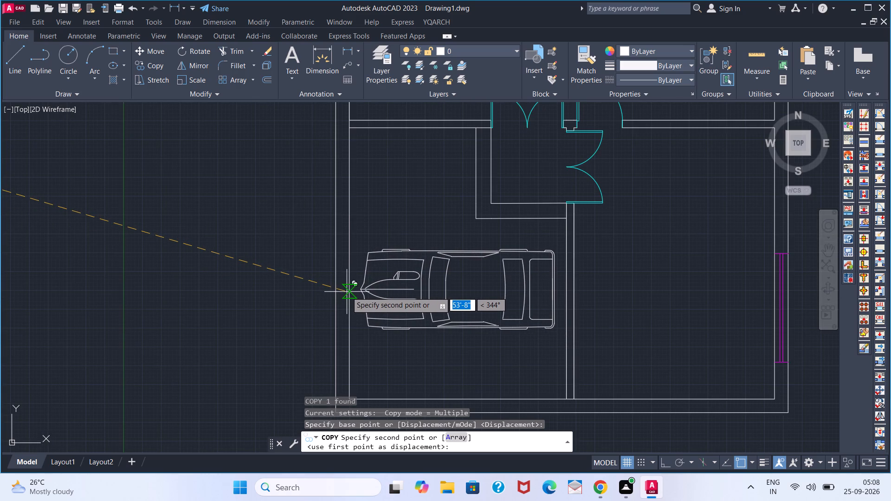
{"action": "left_click", "coordinate": [346, 290]}
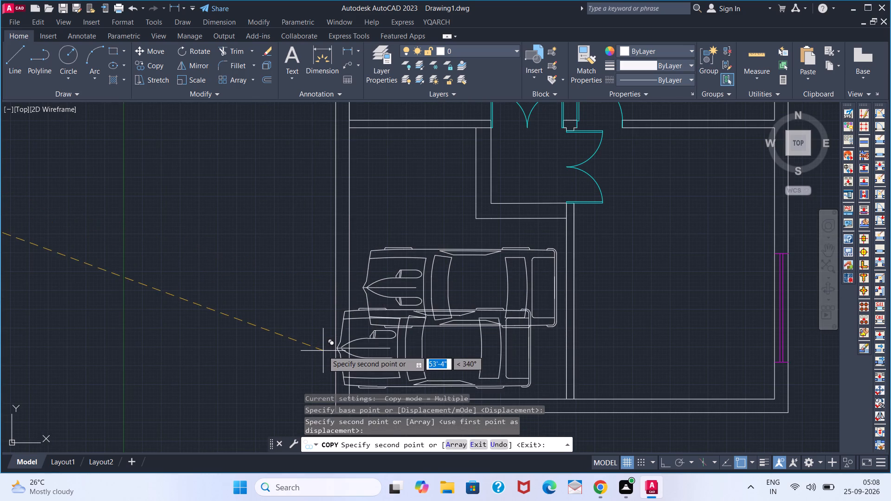
{"action": "key", "text": "Escape"}
Rotate the car copy in the bottom-left room by 270° about a point near its centre.
{"action": "scroll", "coordinate": [386, 331], "scroll_direction": "down", "scroll_amount": 1}
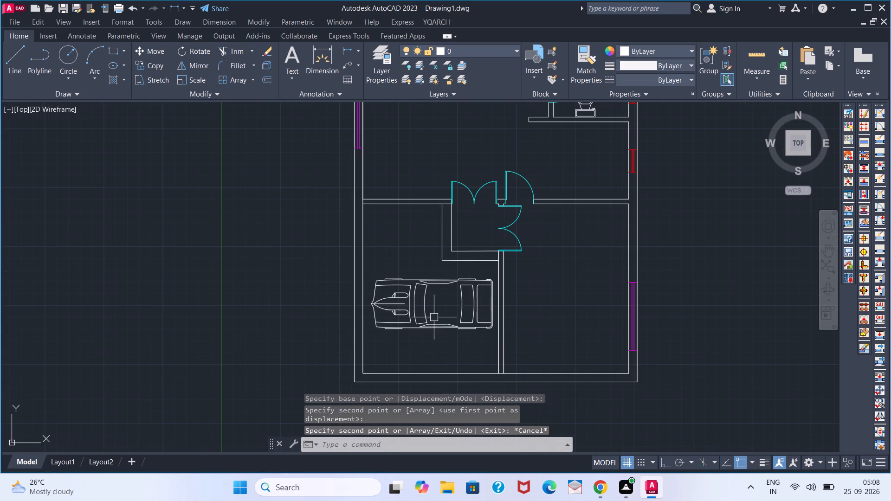
{"action": "left_click", "coordinate": [423, 308]}
{"action": "key", "text": "r"}
{"action": "key", "text": "o"}
{"action": "key", "text": "Return"}
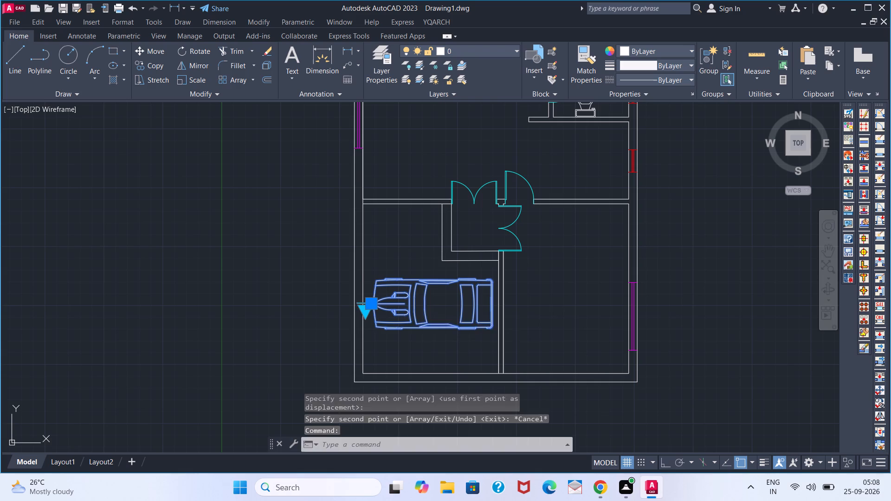
{"action": "left_click", "coordinate": [437, 294]}
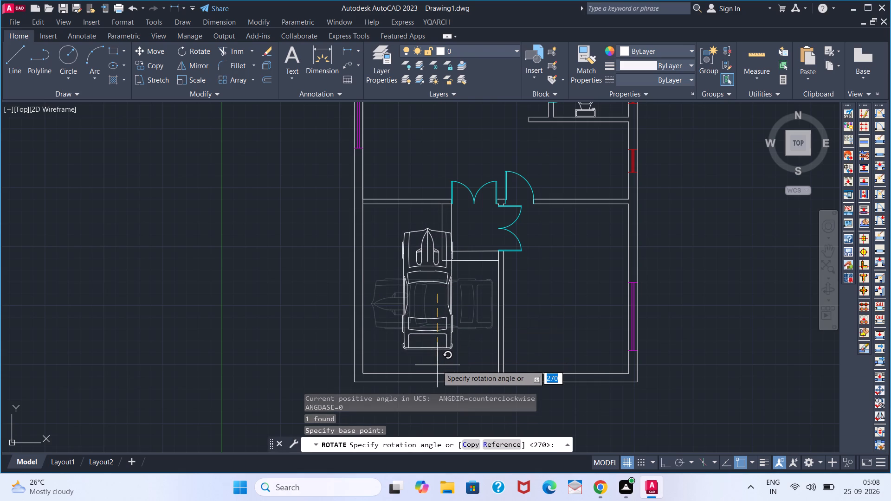
{"action": "left_click", "coordinate": [437, 365]}
Move the rotated car about 2'-9" toward the left outer wall, clear of the L-shaped wall.
{"action": "left_click", "coordinate": [441, 328]}
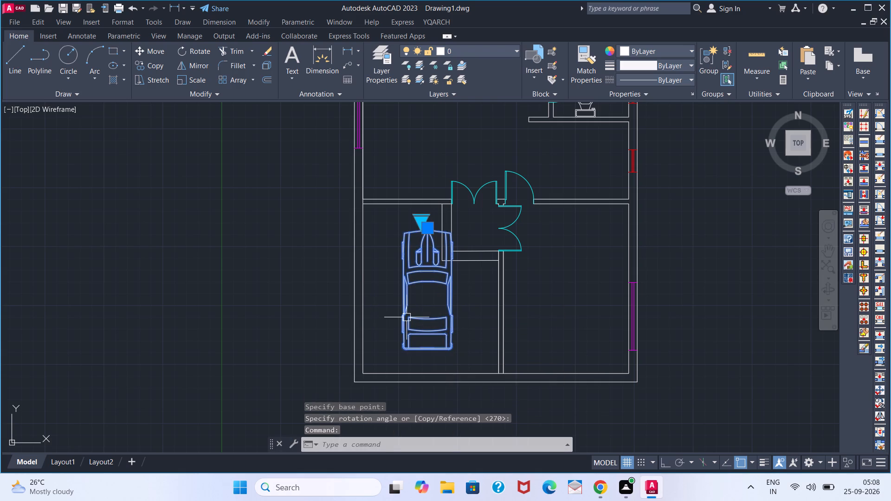
{"action": "key", "text": "m"}
{"action": "key", "text": "Return"}
{"action": "left_click", "coordinate": [408, 309]}
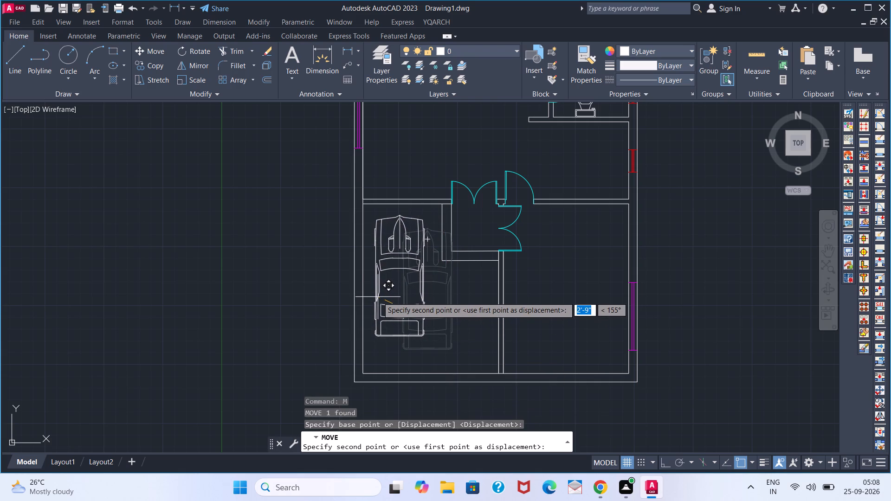
{"action": "left_click", "coordinate": [378, 297]}
{"action": "key", "text": "Escape"}
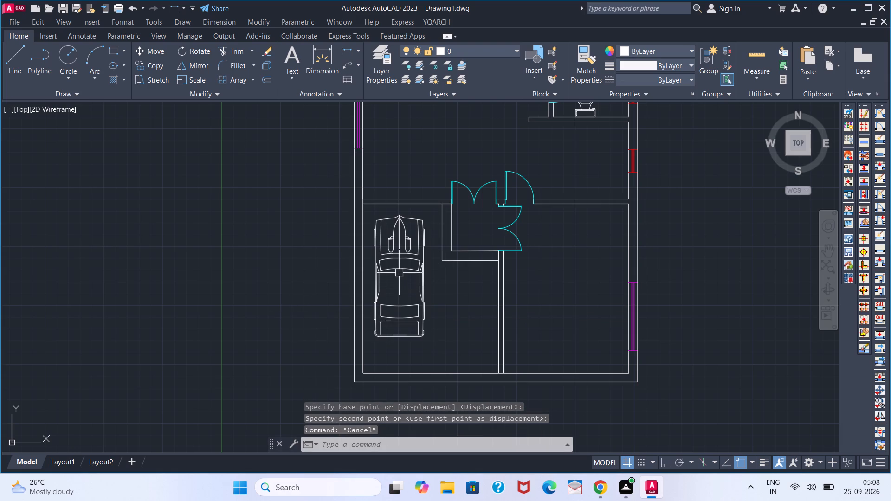
Create a new layer named CAR.
{"action": "left_click", "coordinate": [388, 48]}
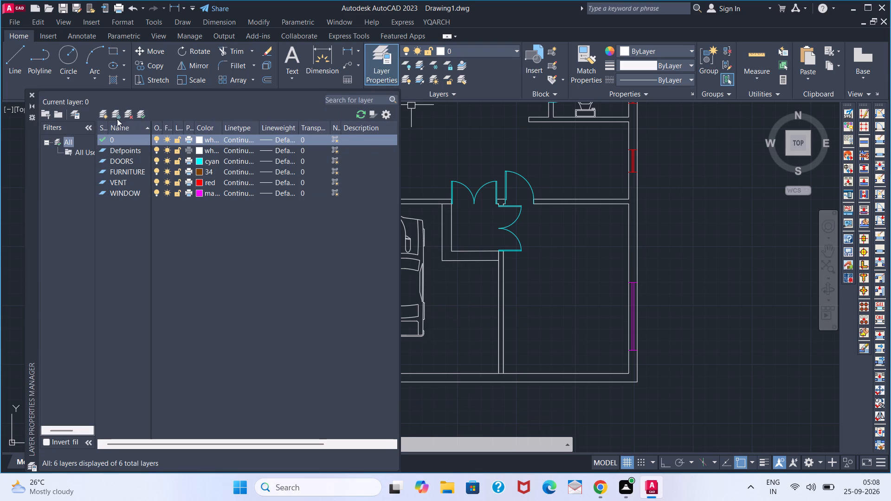
{"action": "left_click", "coordinate": [100, 114]}
{"action": "key", "text": "c"}
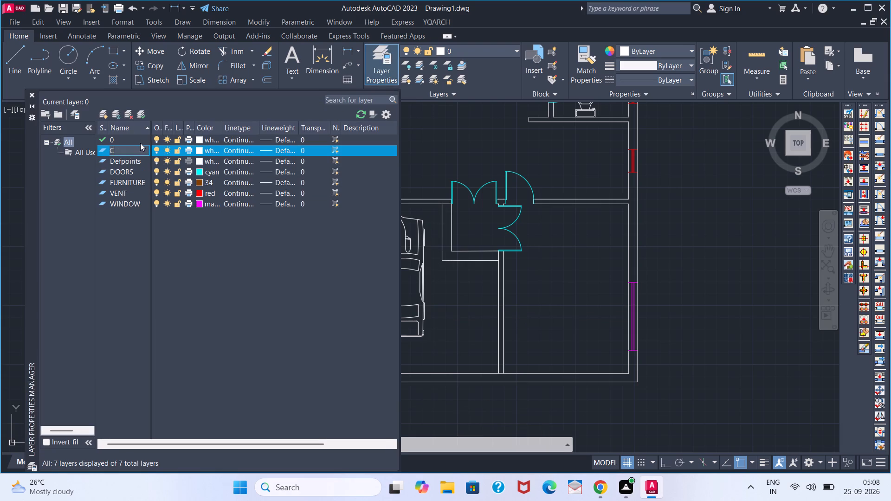
{"action": "key", "text": "a"}
{"action": "key", "text": "r"}
{"action": "left_click", "coordinate": [19, 245]}
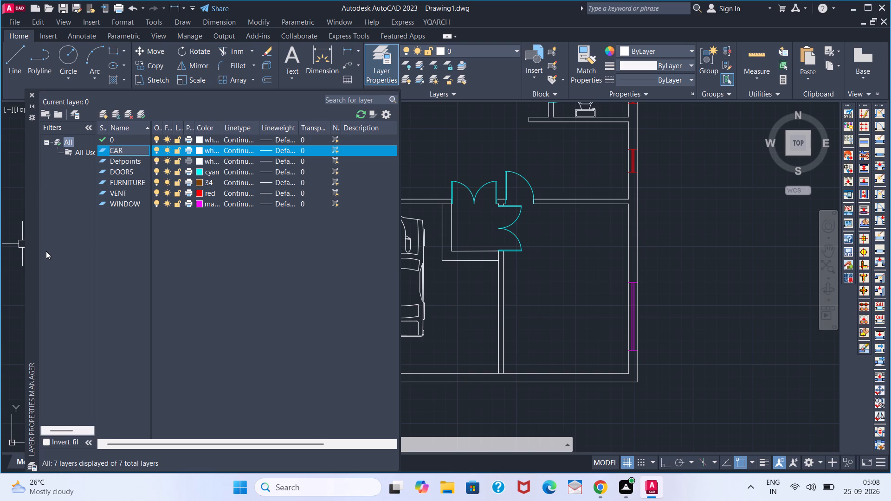
{"action": "key", "text": "Escape"}
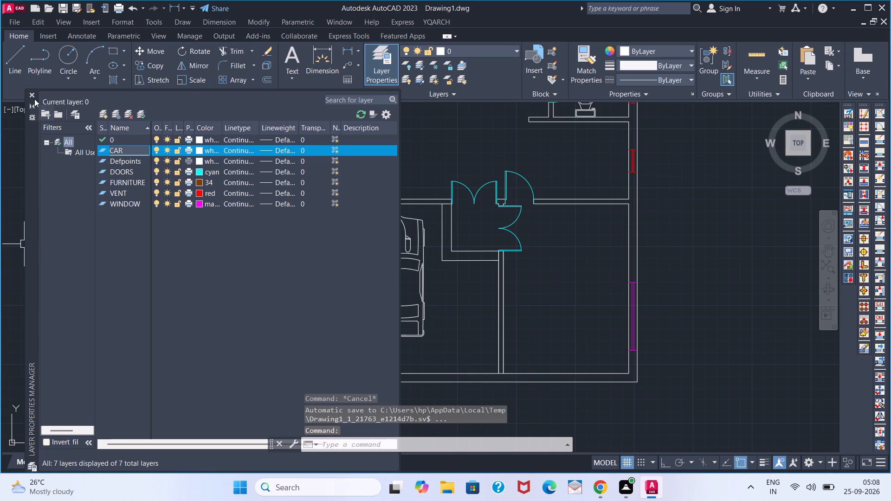
{"action": "left_click", "coordinate": [34, 99]}
Assign the car in the bottom-left room to the CAR layer.
{"action": "left_click", "coordinate": [409, 252]}
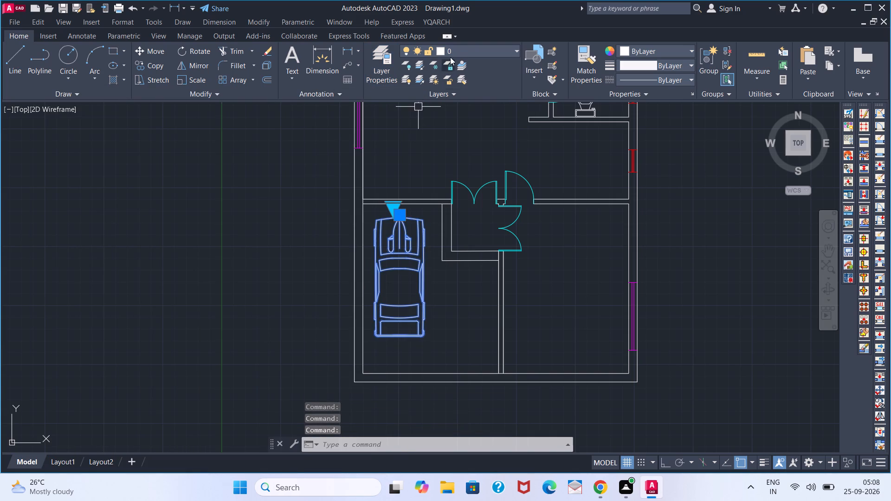
{"action": "left_click", "coordinate": [459, 50]}
{"action": "left_click", "coordinate": [453, 79]}
{"action": "key", "text": "Escape"}
{"action": "left_click", "coordinate": [410, 256]}
{"action": "key", "text": "Escape"}
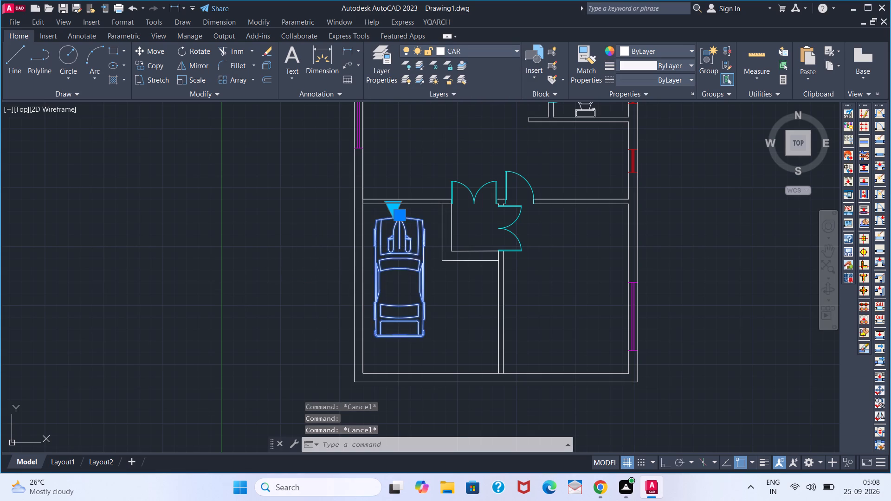
Insert two roundback sofas, the 36 x 72 in. dining set and the square woodgrain table from DesignCenter beside the floor plan.
{"action": "scroll", "coordinate": [327, 286], "scroll_direction": "down", "scroll_amount": 2}
{"action": "scroll", "coordinate": [373, 290], "scroll_direction": "up", "scroll_amount": 2}
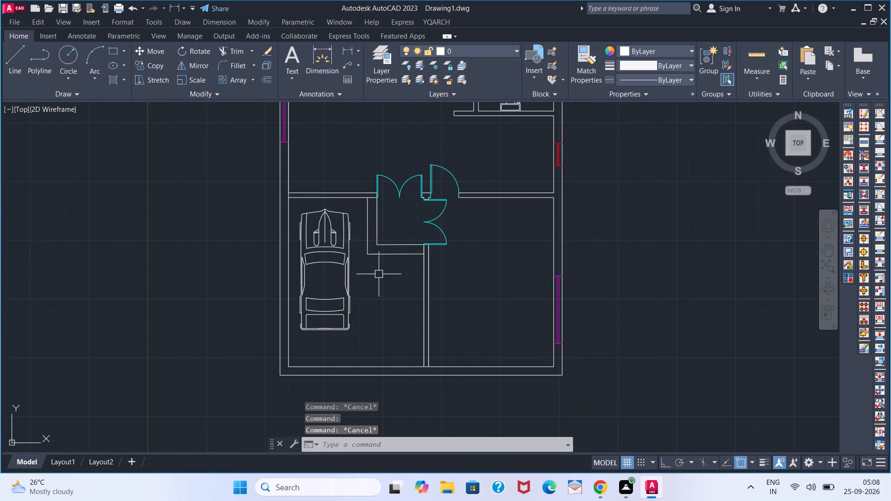
{"action": "middle_click_drag", "start_coordinate": [379, 275], "coordinate": [351, 337]}
{"action": "scroll", "coordinate": [375, 335], "scroll_direction": "down", "scroll_amount": 2}
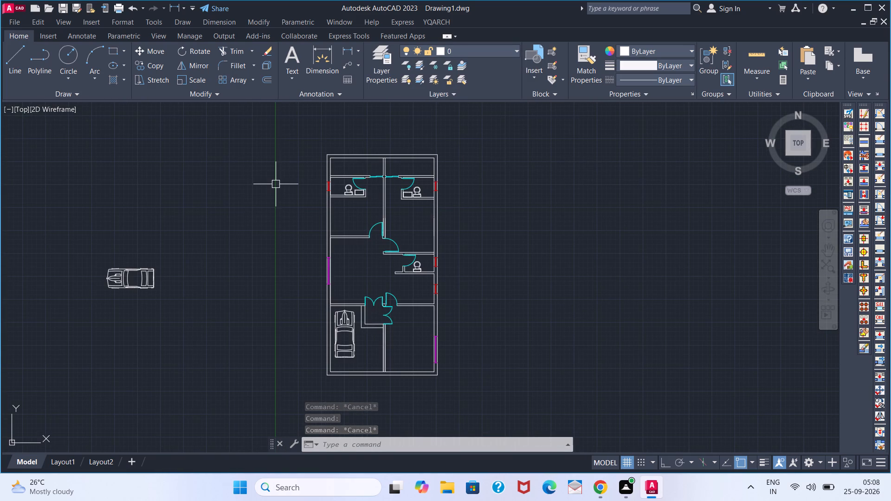
{"action": "key", "text": "ctrl+3"}
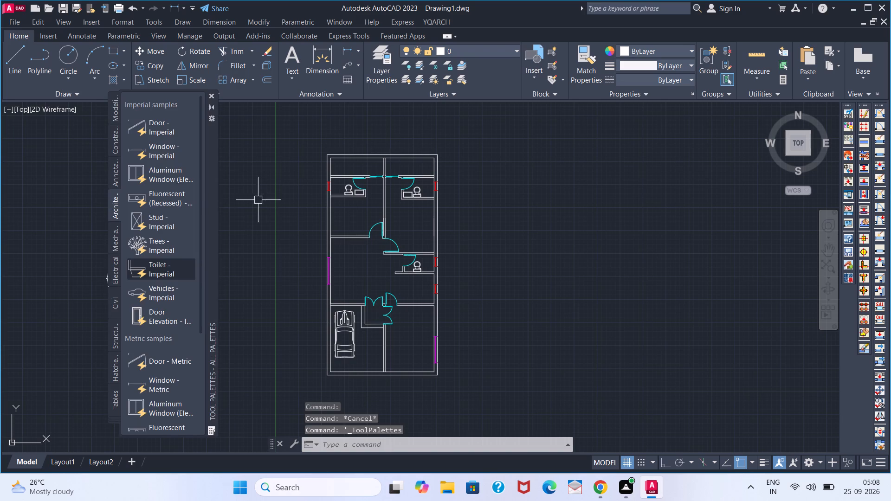
{"action": "left_click", "coordinate": [213, 95]}
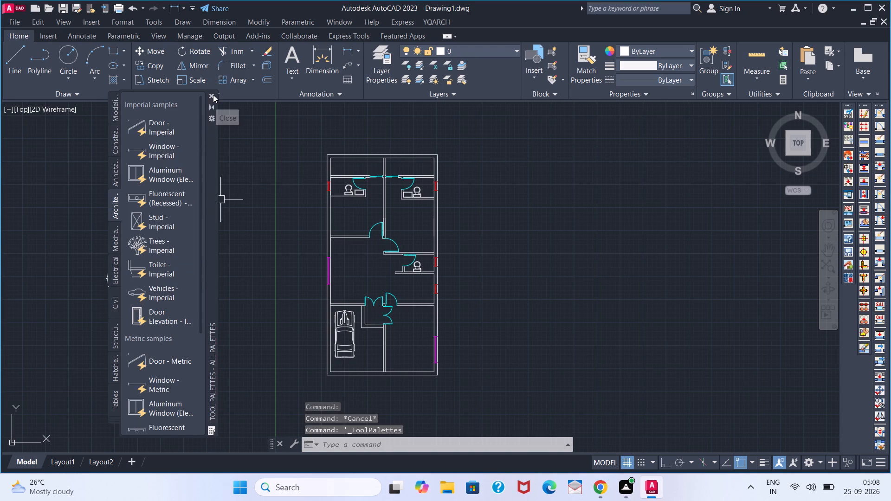
{"action": "key", "text": "ctrl+2"}
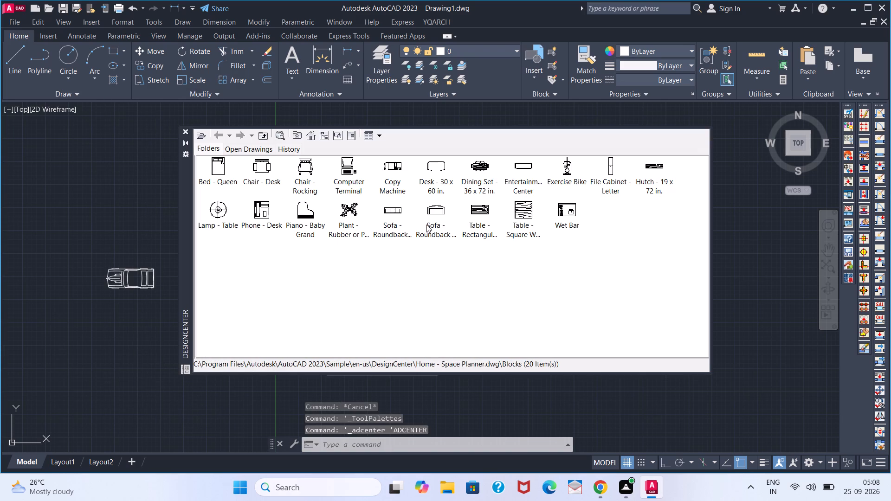
{"action": "left_click_drag", "start_coordinate": [391, 211], "coordinate": [413, 296]}
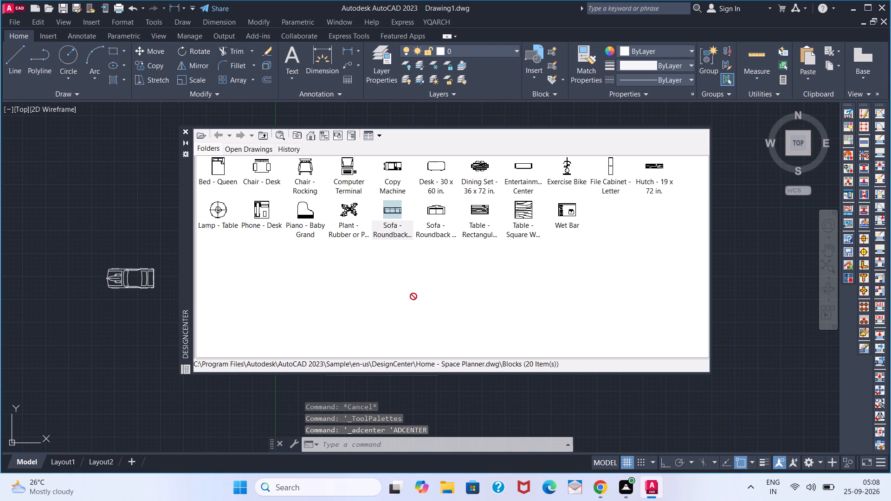
{"action": "left_click_drag", "start_coordinate": [413, 296], "coordinate": [135, 323]}
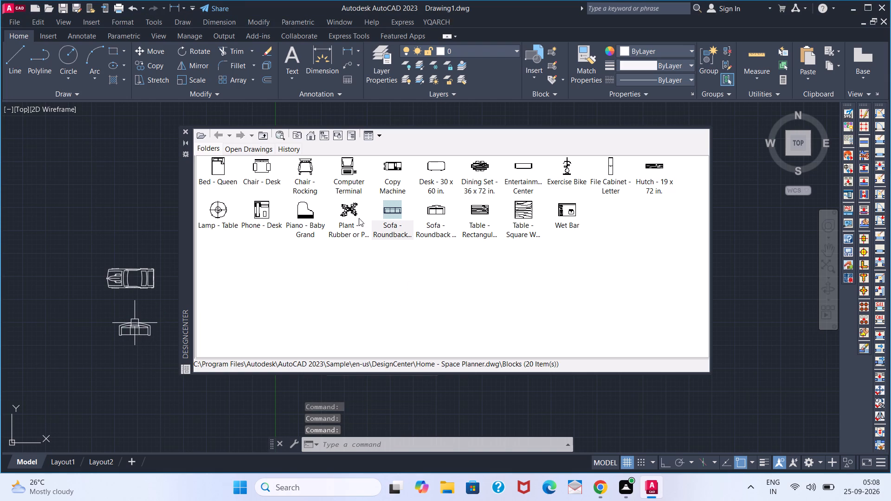
{"action": "left_click_drag", "start_coordinate": [440, 213], "coordinate": [139, 226]}
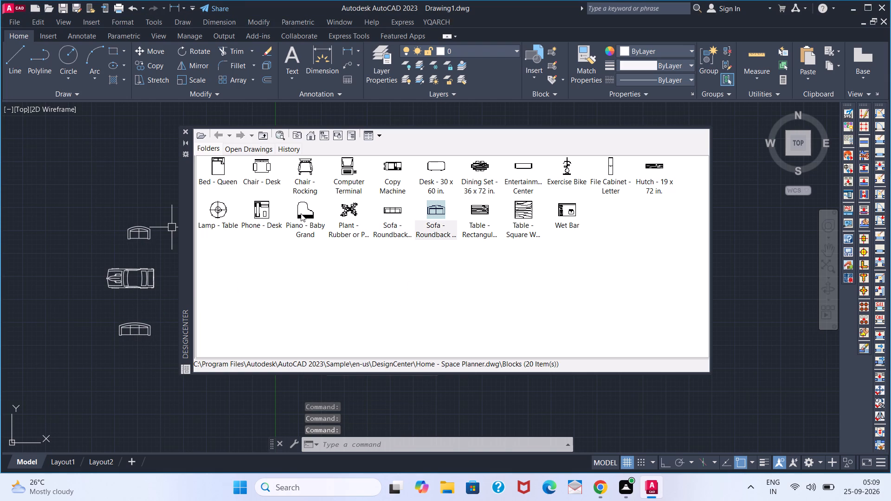
{"action": "left_click_drag", "start_coordinate": [483, 170], "coordinate": [136, 193]}
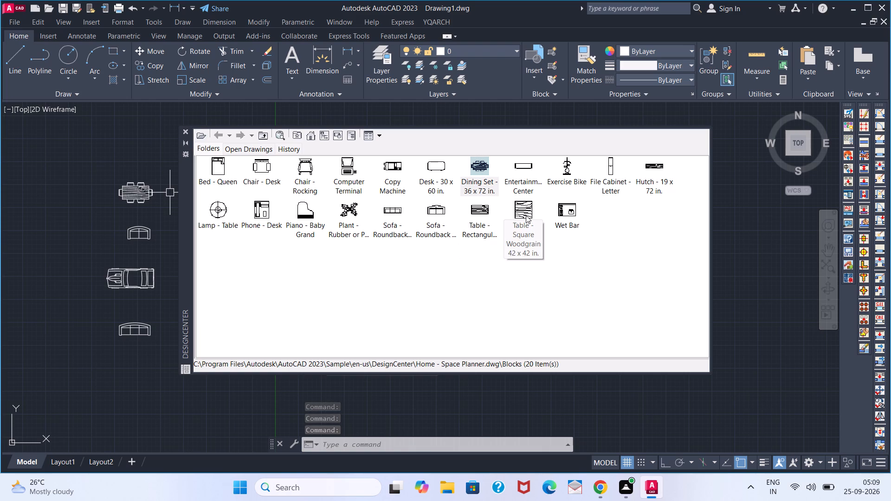
{"action": "left_click_drag", "start_coordinate": [526, 215], "coordinate": [92, 241]}
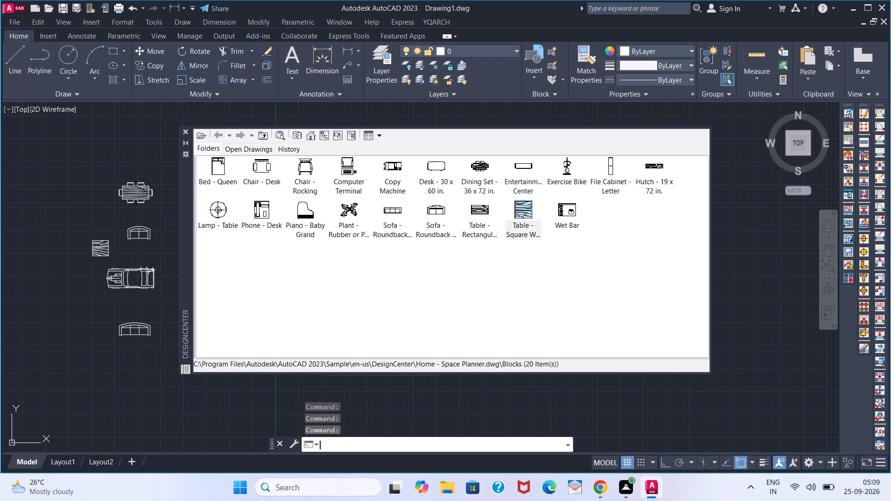
{"action": "left_click", "coordinate": [187, 132]}
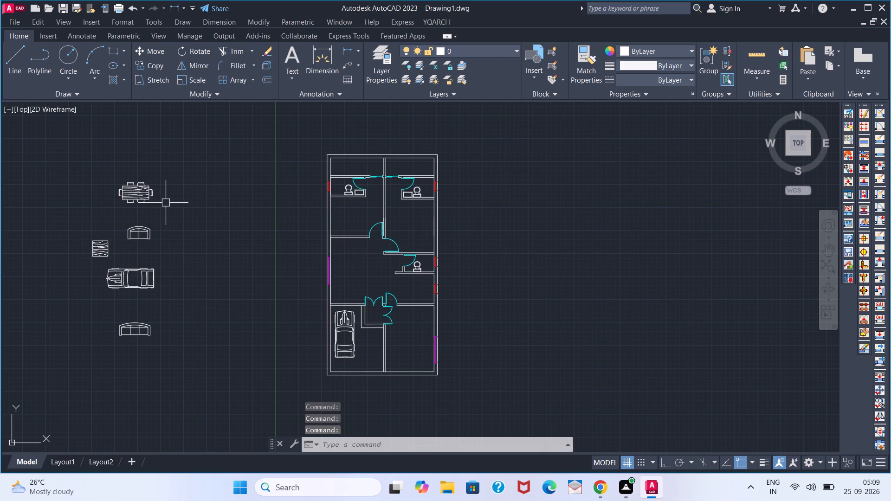
Assign the two sofas, the square table and the dining set outside the plan to the FURNITURE layer.
{"action": "scroll", "coordinate": [144, 248], "scroll_direction": "up", "scroll_amount": 2}
{"action": "scroll", "coordinate": [149, 304], "scroll_direction": "down", "scroll_amount": 2}
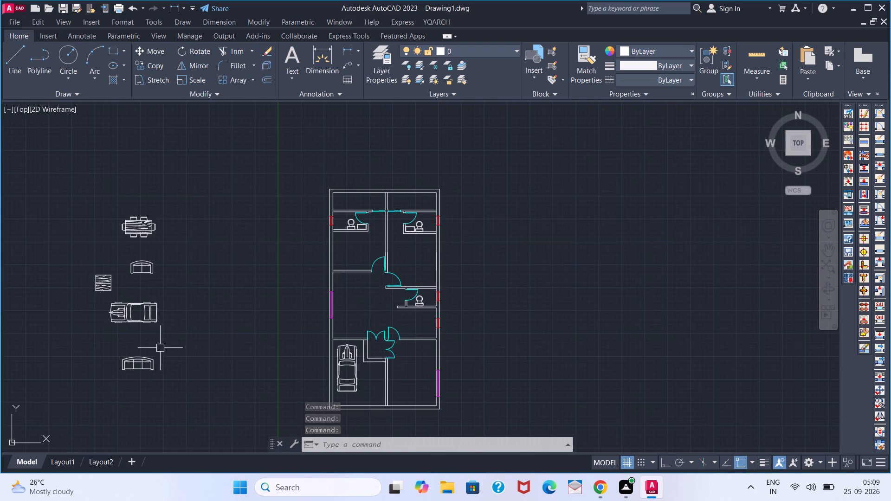
{"action": "left_click", "coordinate": [150, 358]}
{"action": "left_click", "coordinate": [145, 265]}
{"action": "left_click", "coordinate": [104, 288]}
{"action": "left_click", "coordinate": [135, 220]}
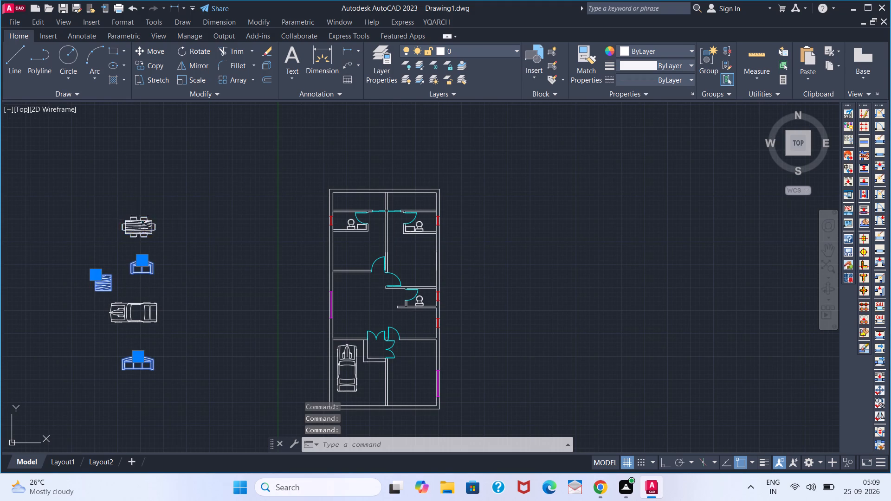
{"action": "left_click", "coordinate": [460, 50]}
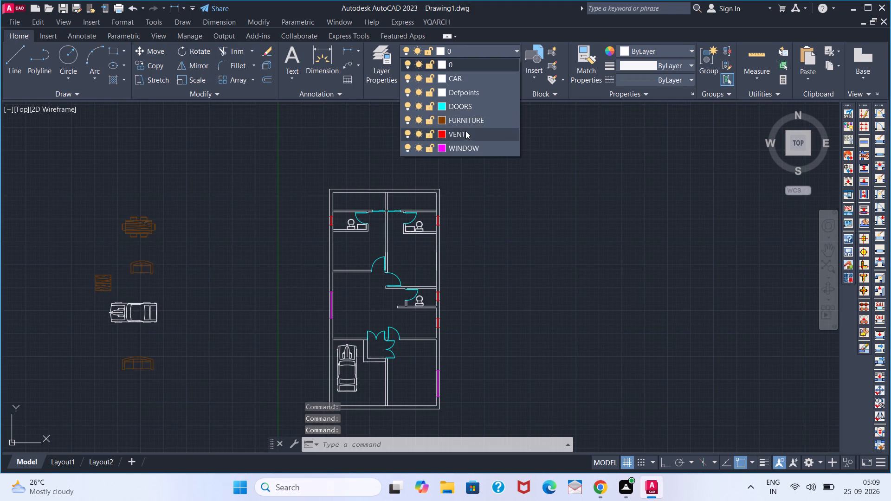
{"action": "left_click", "coordinate": [466, 117]}
{"action": "key", "text": "Escape"}
Copy the dining set into the middle room, near the magenta window in the left outer wall.
{"action": "scroll", "coordinate": [142, 262], "scroll_direction": "up", "scroll_amount": 1}
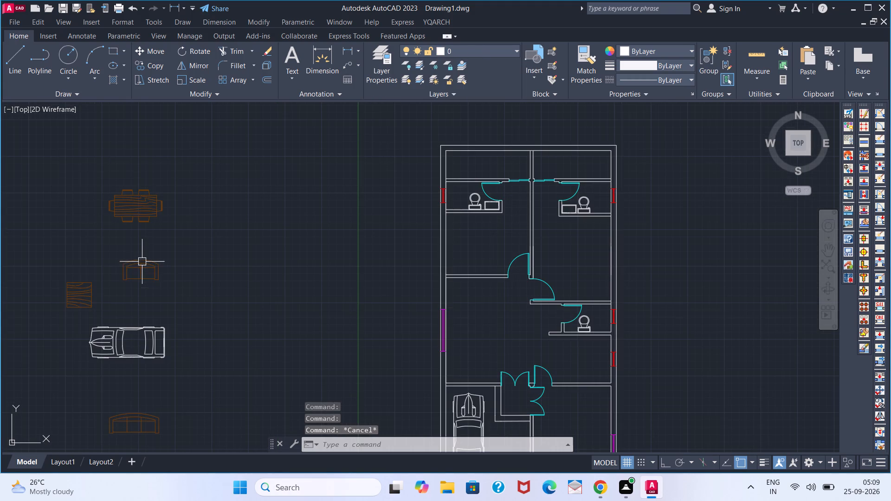
{"action": "left_click", "coordinate": [134, 195]}
{"action": "type", "text": "CO"}
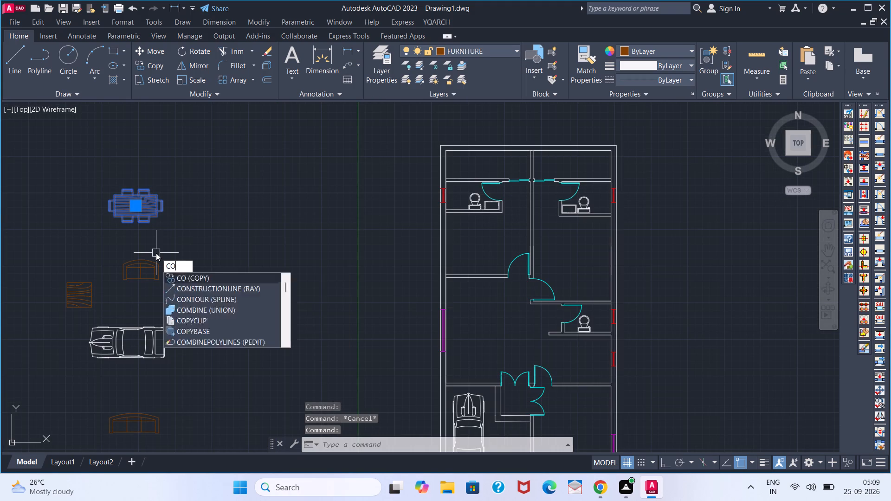
{"action": "key", "text": "Return"}
{"action": "left_click", "coordinate": [130, 204]}
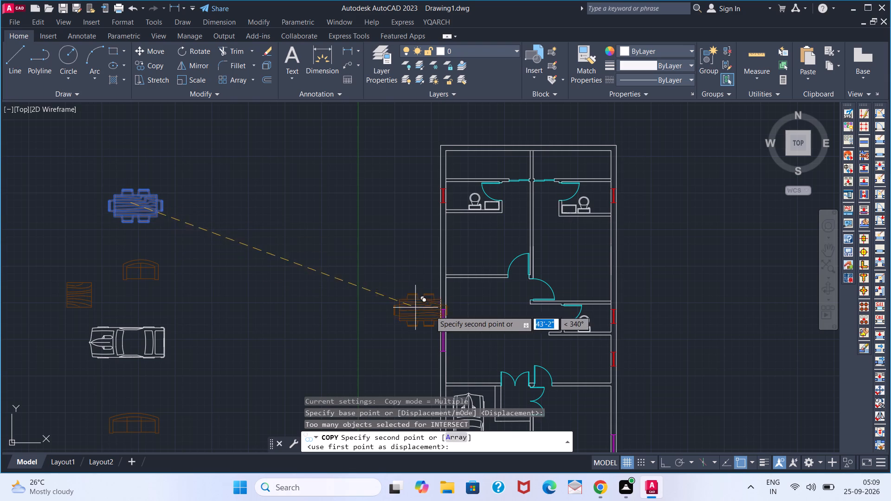
{"action": "middle_click_drag", "start_coordinate": [477, 326], "coordinate": [438, 265]}
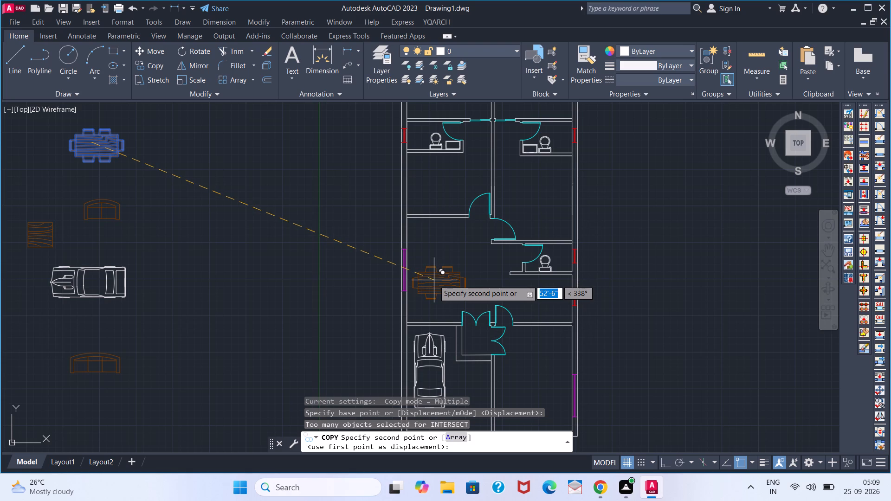
{"action": "left_click", "coordinate": [434, 280]}
{"action": "key", "text": "grave"}
{"action": "key", "text": "Escape"}
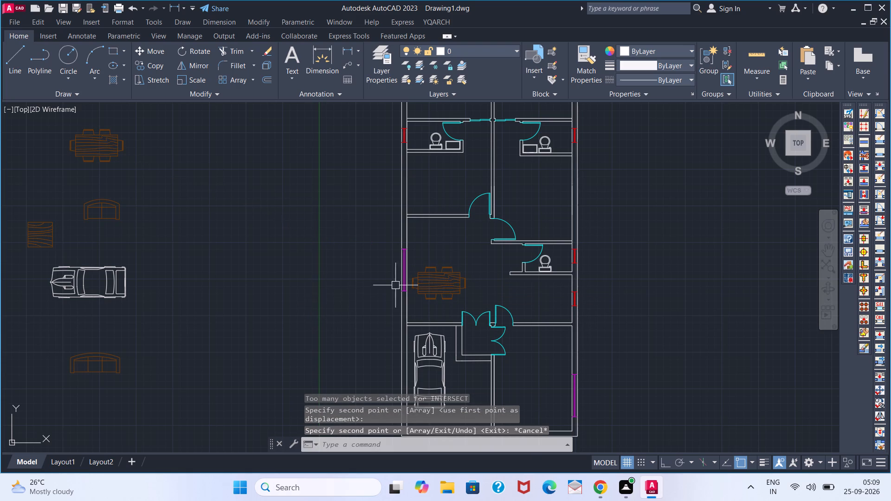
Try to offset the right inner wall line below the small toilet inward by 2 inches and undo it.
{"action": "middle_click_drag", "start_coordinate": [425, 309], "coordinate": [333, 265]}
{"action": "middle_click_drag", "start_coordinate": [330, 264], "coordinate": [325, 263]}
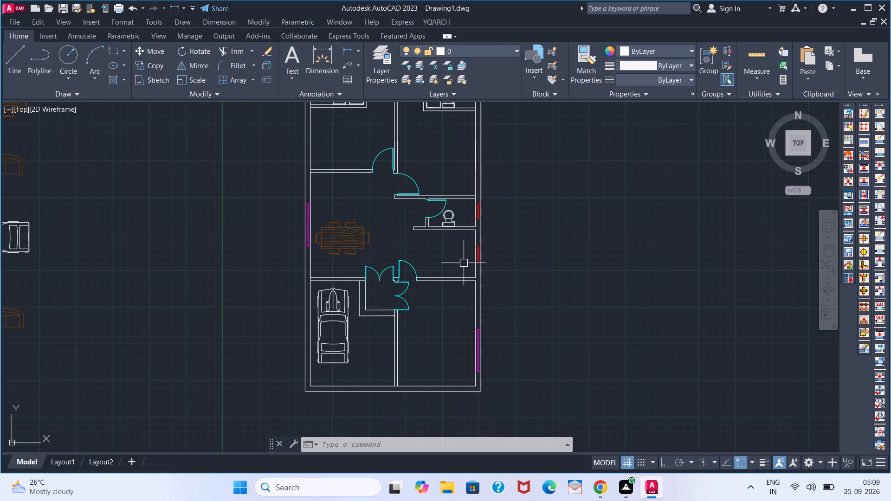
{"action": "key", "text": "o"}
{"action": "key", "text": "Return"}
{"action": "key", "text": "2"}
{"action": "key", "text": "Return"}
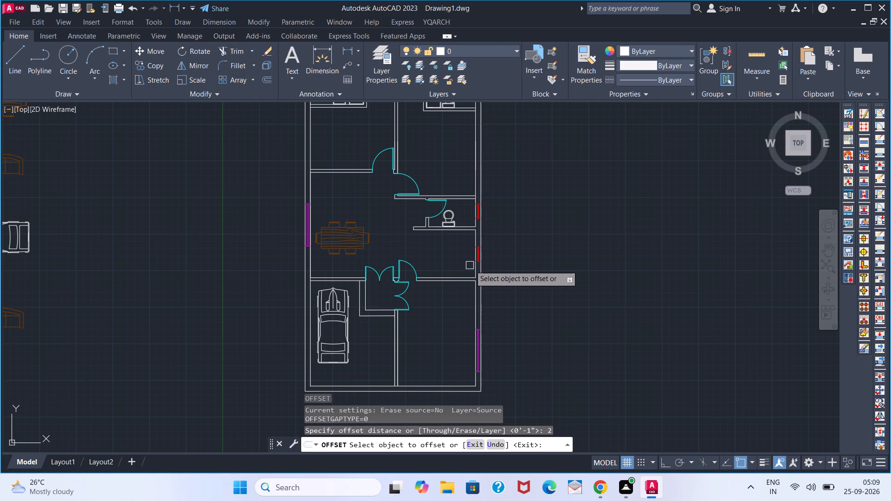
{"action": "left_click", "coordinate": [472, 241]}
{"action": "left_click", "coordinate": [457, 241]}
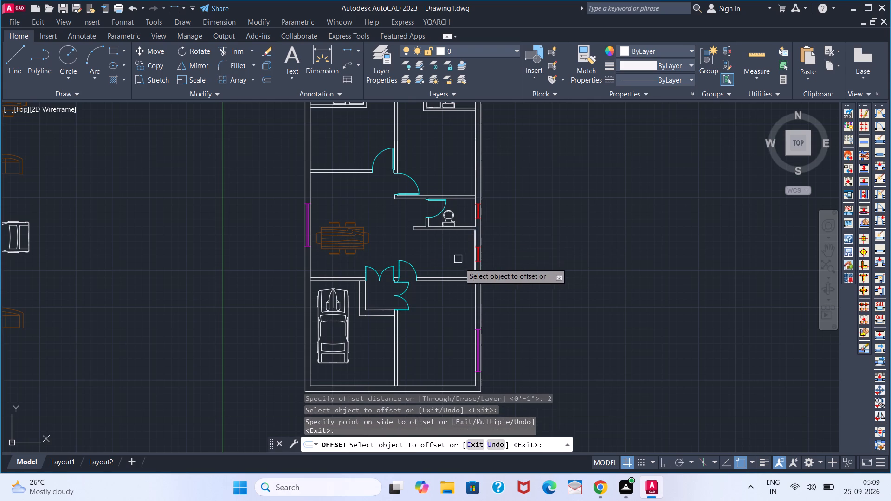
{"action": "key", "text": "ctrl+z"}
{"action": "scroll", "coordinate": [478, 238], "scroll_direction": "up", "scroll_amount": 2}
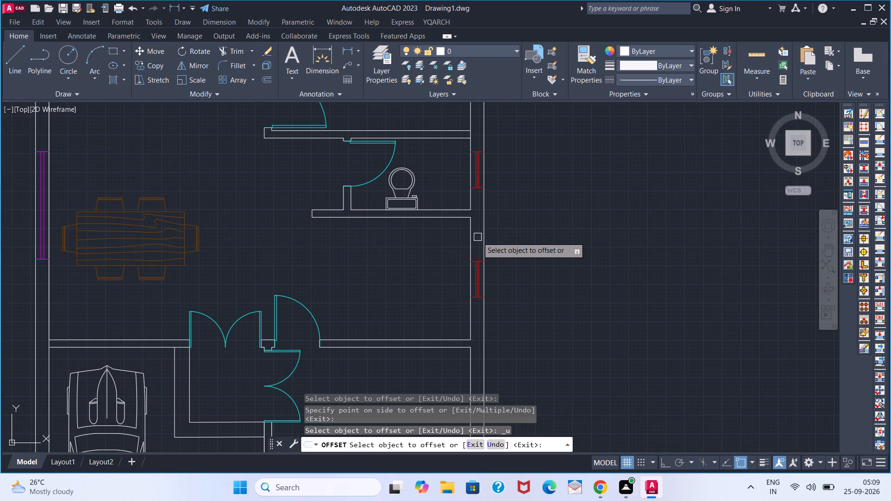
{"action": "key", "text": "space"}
Offset the right inner wall line and the toilet's lower wall line 2' into the space below the toilet.
{"action": "key", "text": "space"}
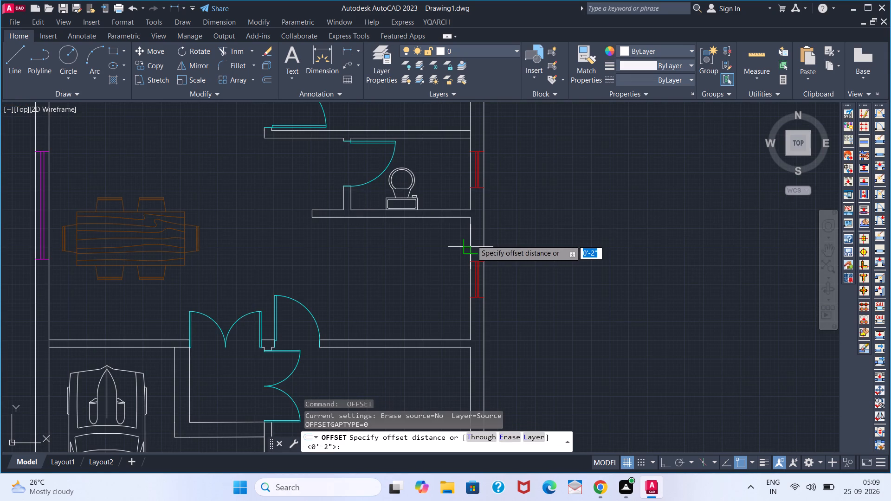
{"action": "key", "text": "2"}
{"action": "key", "text": "apostrophe"}
{"action": "key", "text": "Return"}
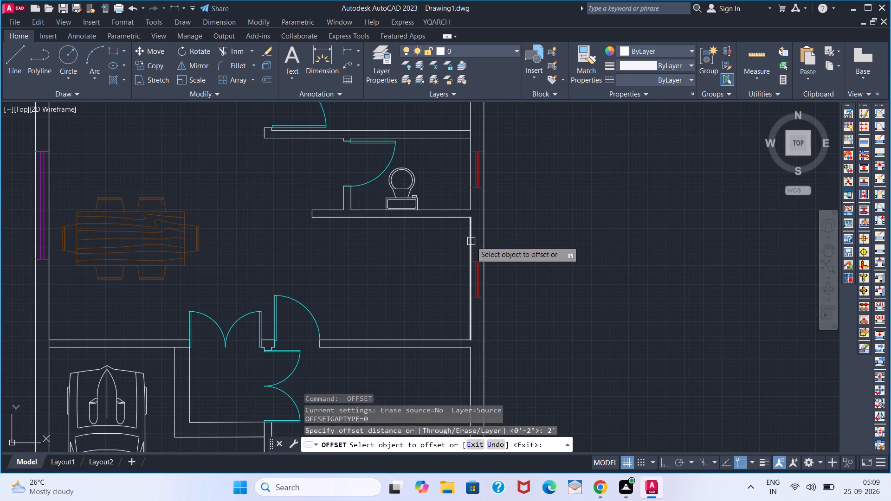
{"action": "left_click", "coordinate": [471, 241]}
{"action": "left_click", "coordinate": [413, 246]}
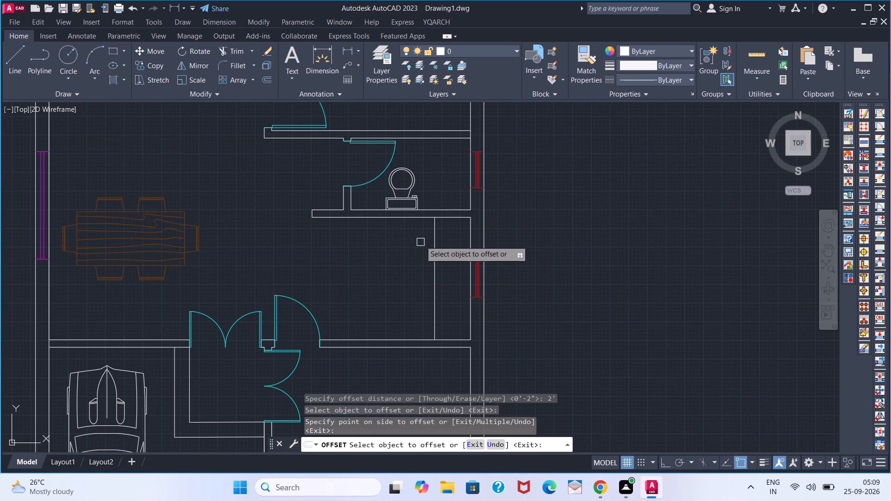
{"action": "left_click", "coordinate": [421, 219]}
{"action": "left_click", "coordinate": [421, 259]}
{"action": "key", "text": "grave"}
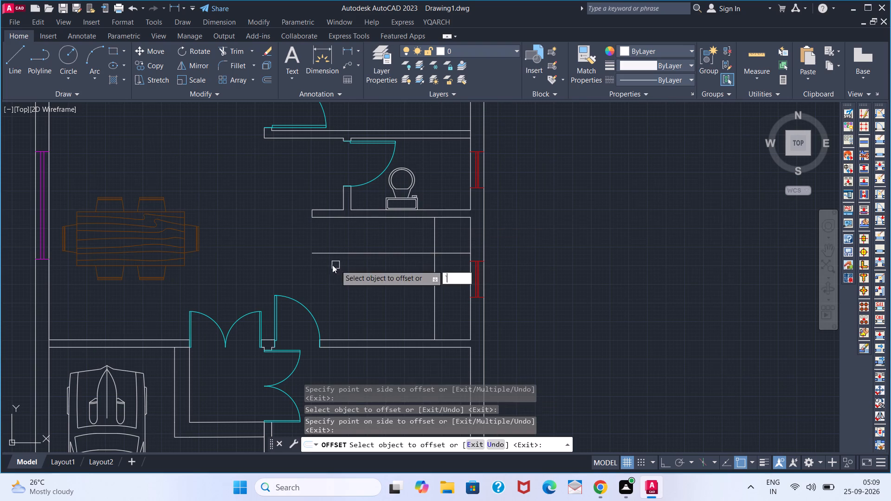
{"action": "key", "text": "Escape"}
{"action": "key", "text": "Escape"}
Draw a 2' vertical line closing the counter's left end, from the toilet's lower wall to the offset line.
{"action": "key", "text": "l"}
{"action": "key", "text": "Return"}
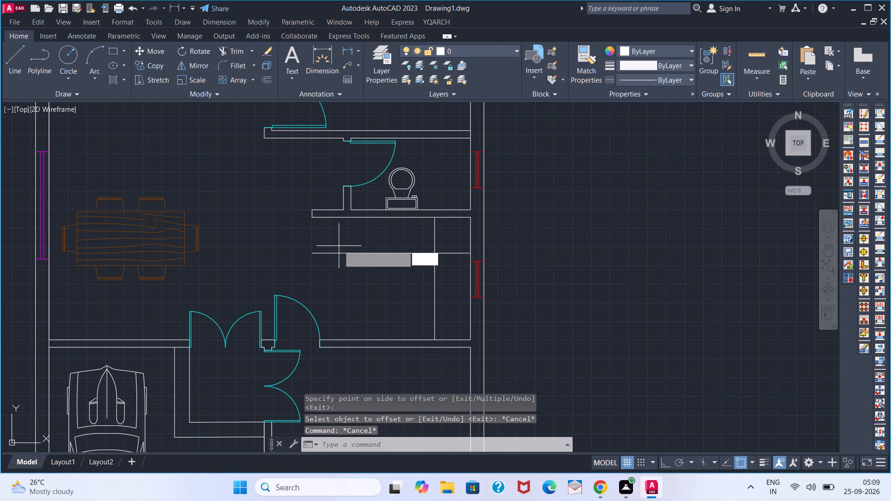
{"action": "left_click", "coordinate": [344, 218]}
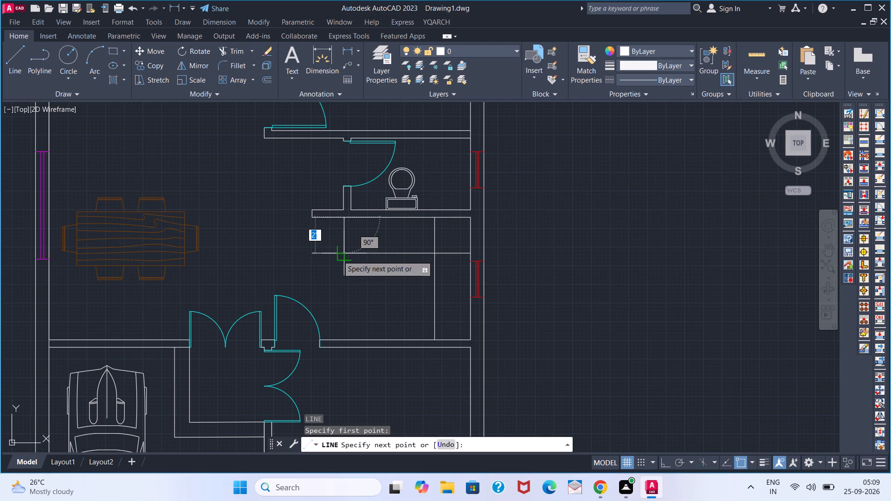
{"action": "left_click", "coordinate": [338, 256]}
{"action": "key", "text": "space"}
Trim the overhang past the counter's left end and the crossing lines at its inner corner to form an L-shaped counter.
{"action": "type", "text": "TR"}
{"action": "key", "text": "space"}
{"action": "left_click", "coordinate": [323, 255]}
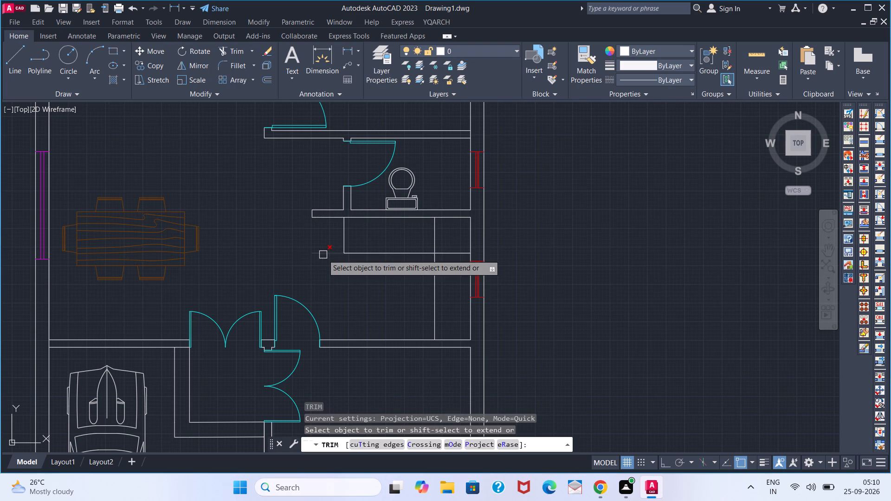
{"action": "key", "text": "space"}
{"action": "scroll", "coordinate": [377, 288], "scroll_direction": "down", "scroll_amount": 1}
{"action": "key", "text": "space"}
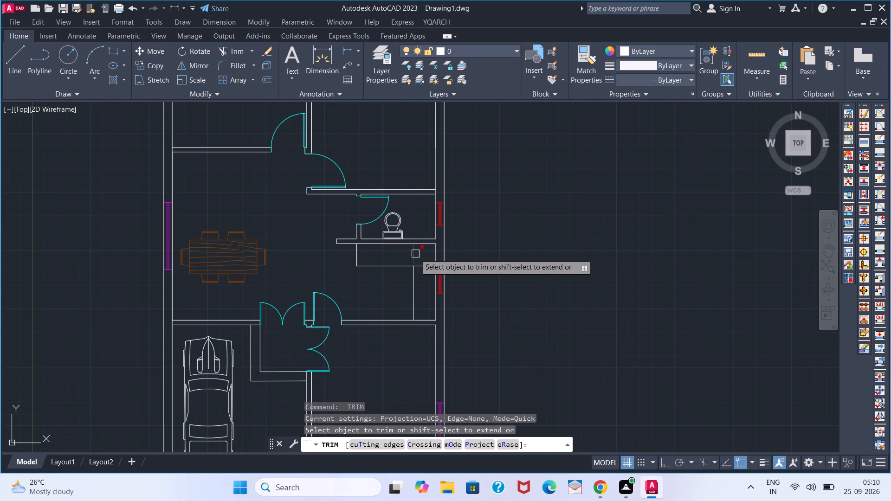
{"action": "left_click", "coordinate": [415, 254]}
{"action": "left_click", "coordinate": [423, 270]}
{"action": "key", "text": "space"}
Delete the spare car block outside the floor plan.
{"action": "scroll", "coordinate": [368, 295], "scroll_direction": "down", "scroll_amount": 2}
{"action": "scroll", "coordinate": [365, 293], "scroll_direction": "up", "scroll_amount": 1}
{"action": "middle_click_drag", "start_coordinate": [347, 287], "coordinate": [443, 280]}
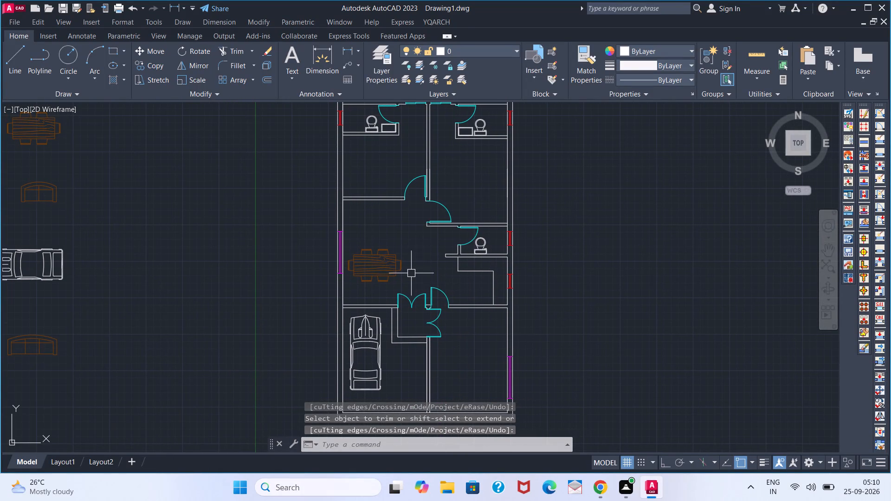
{"action": "scroll", "coordinate": [384, 274], "scroll_direction": "up", "scroll_amount": 1}
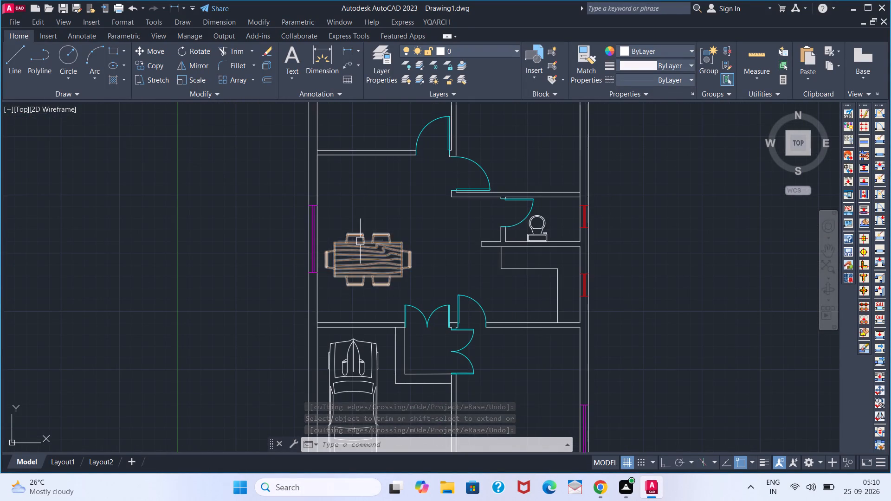
{"action": "scroll", "coordinate": [360, 241], "scroll_direction": "down", "scroll_amount": 2}
{"action": "middle_click_drag", "start_coordinate": [280, 240], "coordinate": [325, 243]}
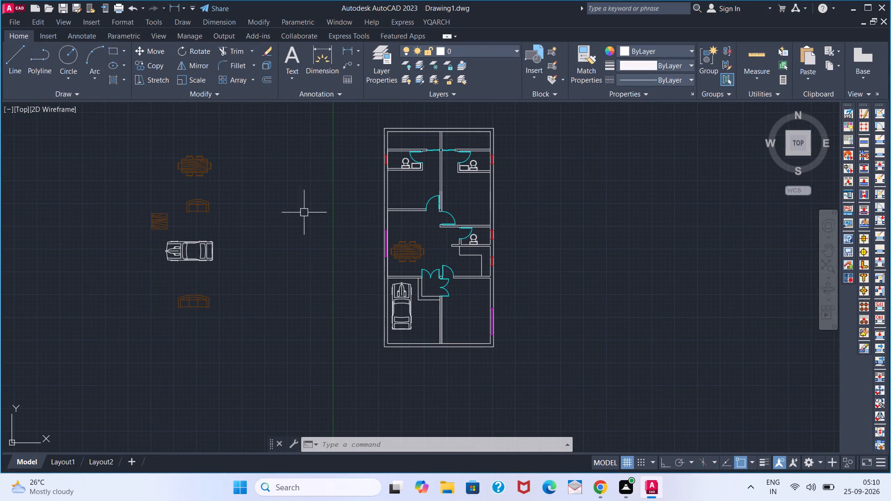
{"action": "left_click", "coordinate": [197, 238]}
{"action": "key", "text": "Delete"}
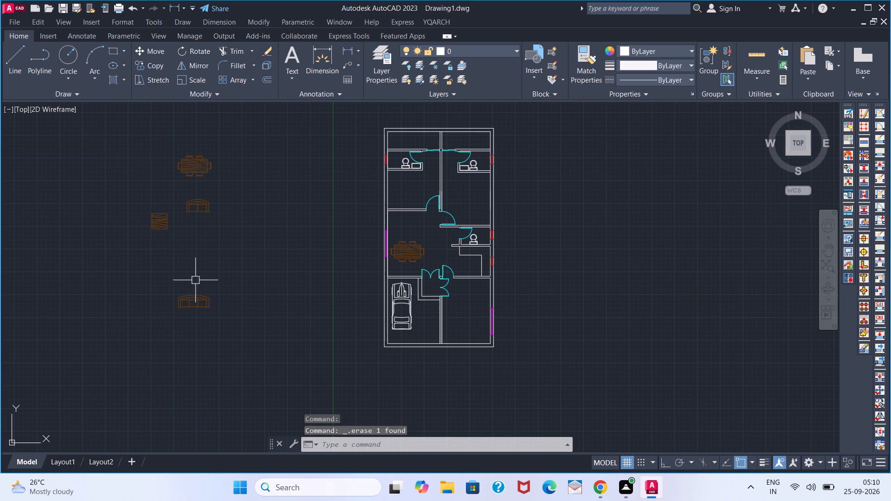
Rotate the three-seat sofa block outside the floor plan by 270°, with its base point on the sofa.
{"action": "left_click", "coordinate": [198, 299]}
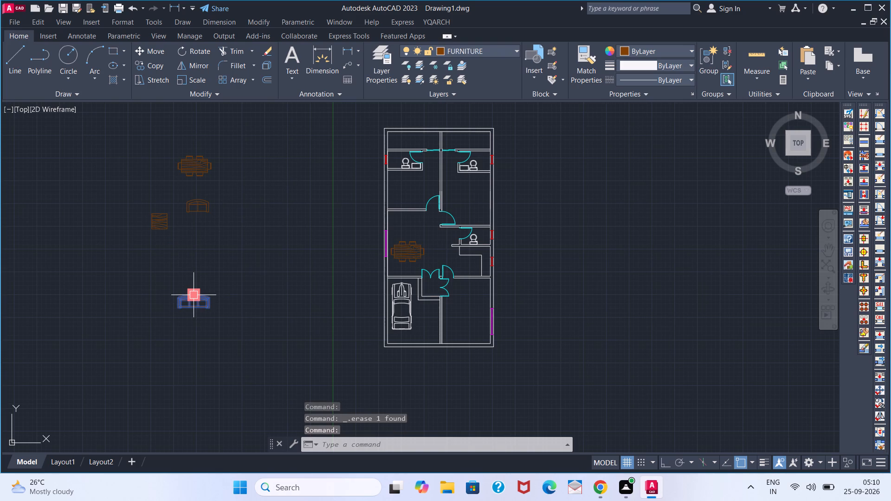
{"action": "type", "text": "RO"}
{"action": "key", "text": "Return"}
{"action": "left_click", "coordinate": [196, 301]}
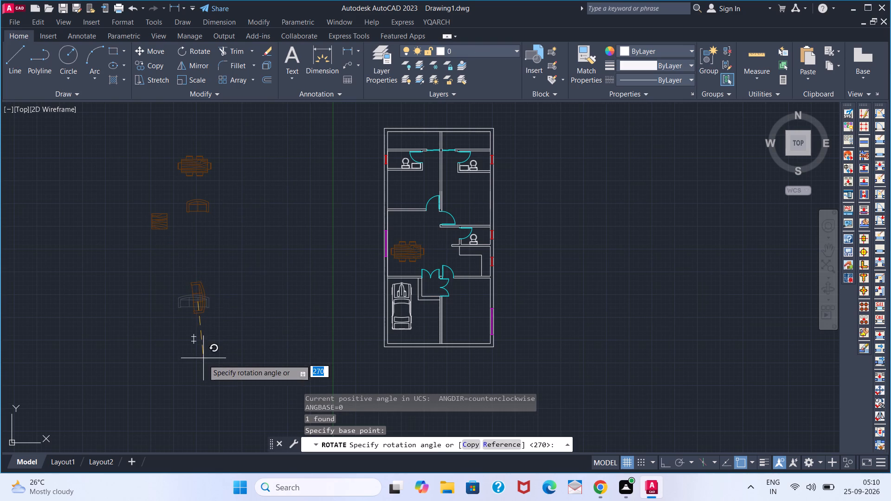
{"action": "left_click", "coordinate": [659, 461]}
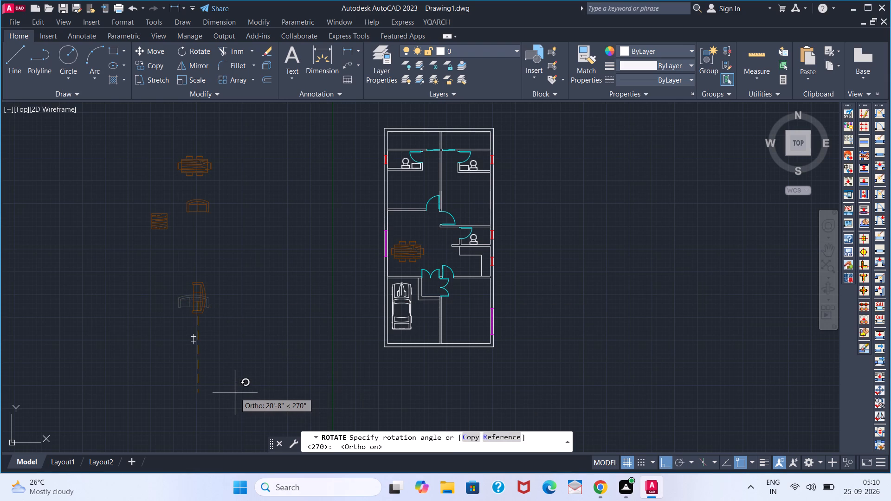
{"action": "left_click", "coordinate": [235, 392]}
Rotate the two-seat sofa block outside the floor plan by 90°.
{"action": "left_click", "coordinate": [200, 207]}
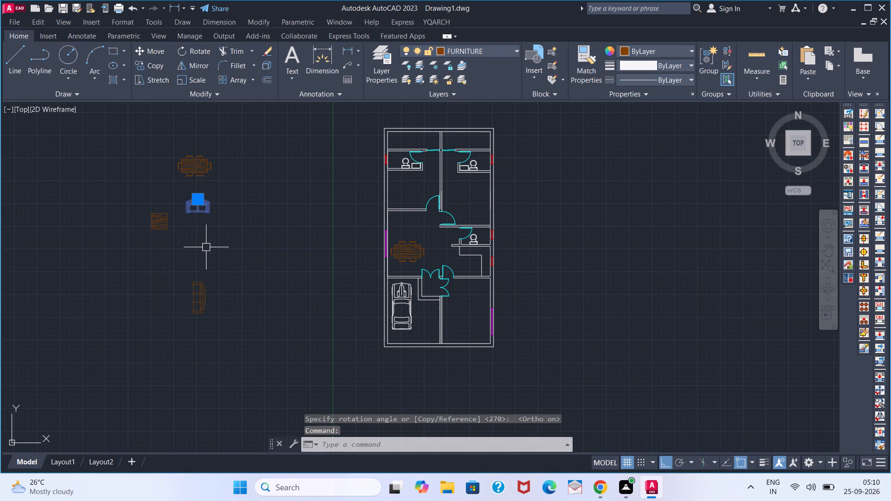
{"action": "key", "text": "r"}
{"action": "key", "text": "o"}
{"action": "key", "text": "Return"}
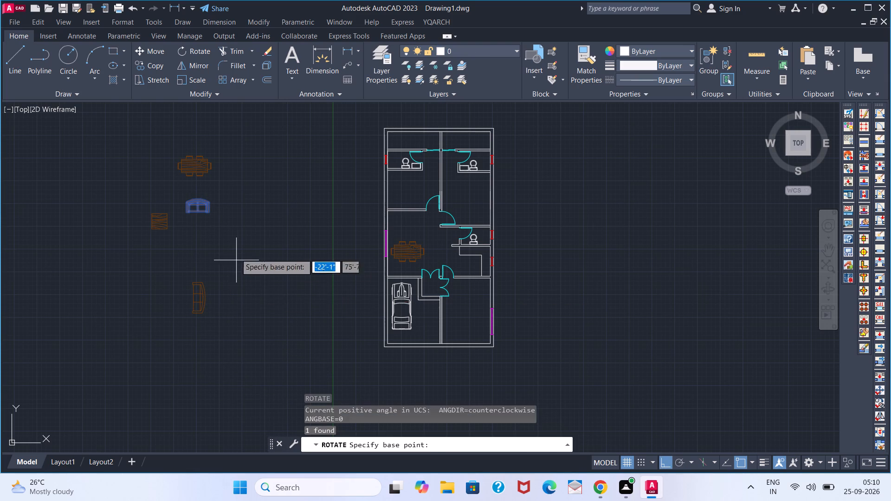
{"action": "left_click", "coordinate": [236, 254]}
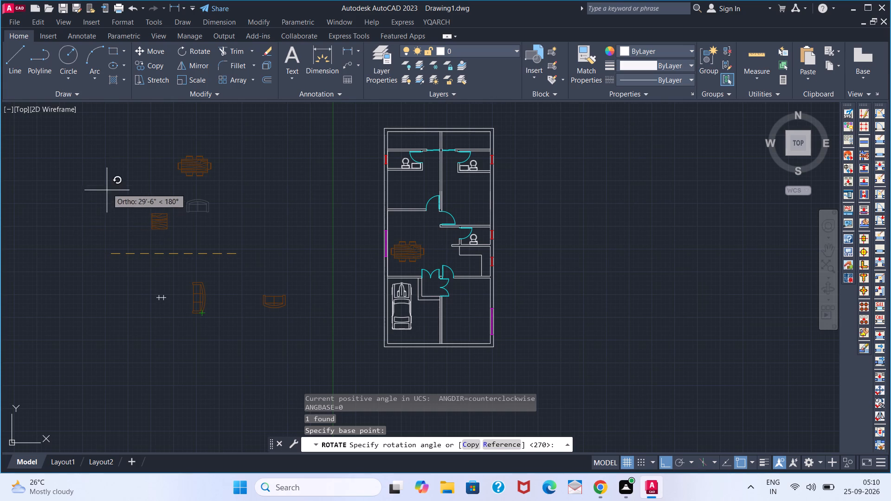
{"action": "left_click", "coordinate": [206, 166]}
Copy the rotated three-seat sofa into the plan's lower-right room, beside the magenta window.
{"action": "left_click", "coordinate": [200, 313]}
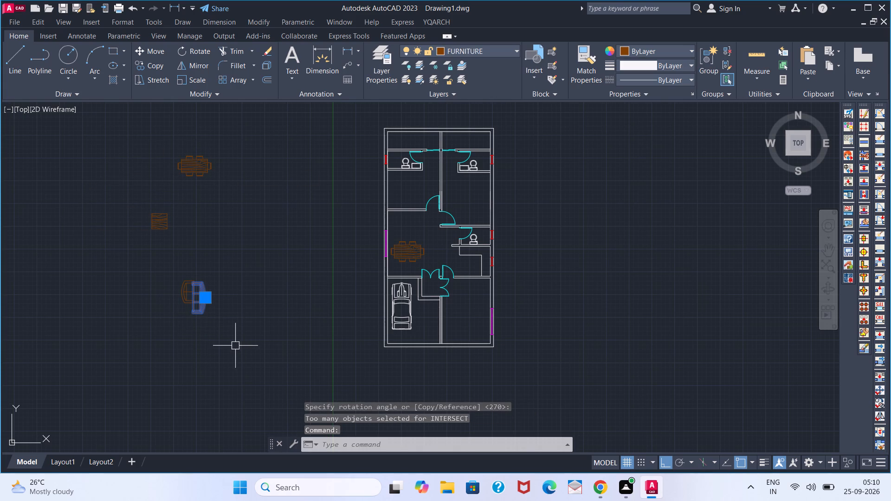
{"action": "type", "text": "CO"}
{"action": "key", "text": "space"}
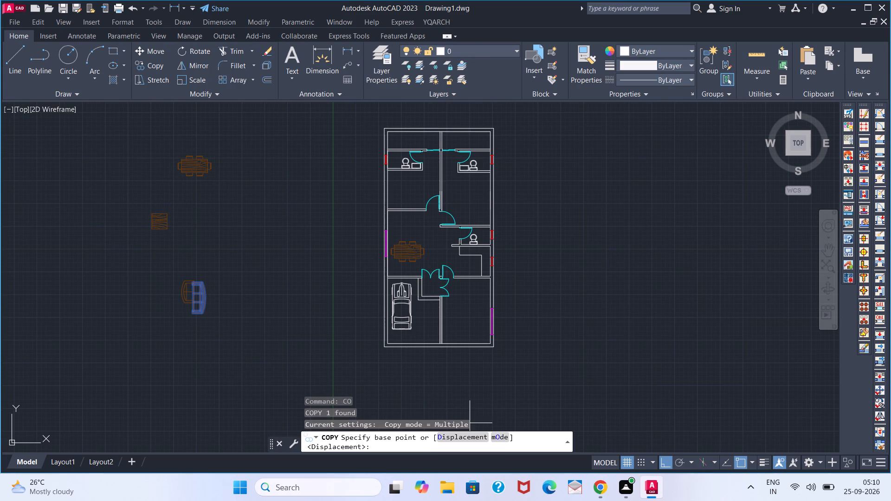
{"action": "left_click", "coordinate": [661, 466]}
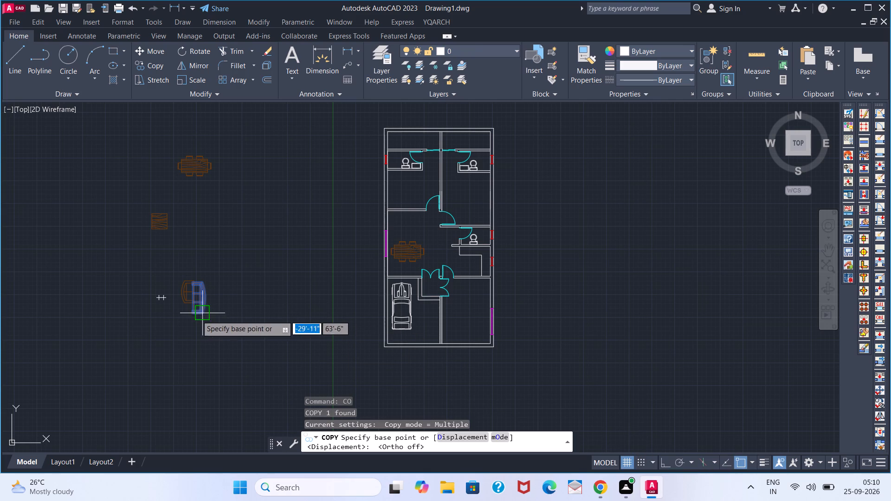
{"action": "left_click", "coordinate": [197, 314]}
{"action": "scroll", "coordinate": [483, 329], "scroll_direction": "up", "scroll_amount": 1}
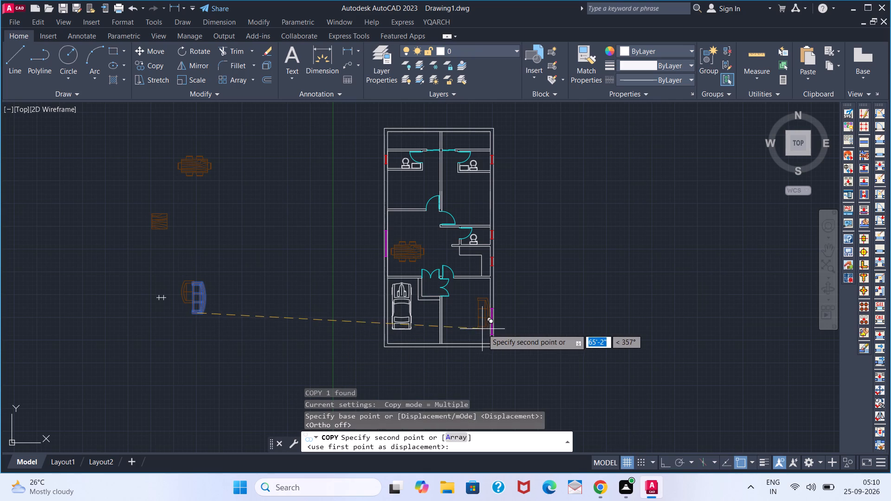
{"action": "scroll", "coordinate": [482, 329], "scroll_direction": "up", "scroll_amount": 2}
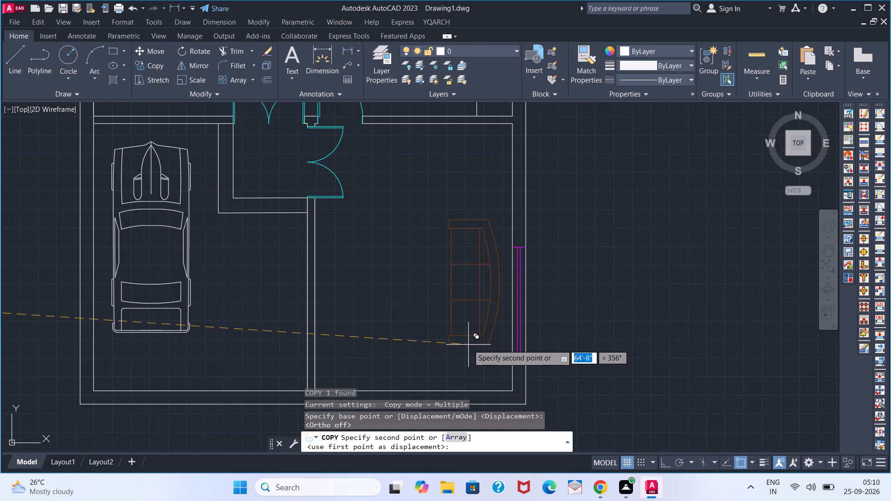
{"action": "left_click", "coordinate": [470, 338]}
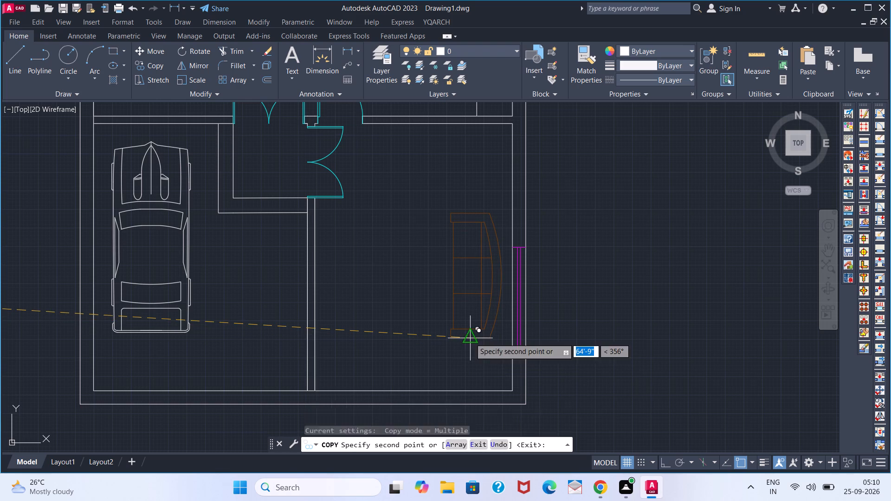
{"action": "scroll", "coordinate": [412, 344], "scroll_direction": "down", "scroll_amount": 2}
{"action": "key", "text": "Escape"}
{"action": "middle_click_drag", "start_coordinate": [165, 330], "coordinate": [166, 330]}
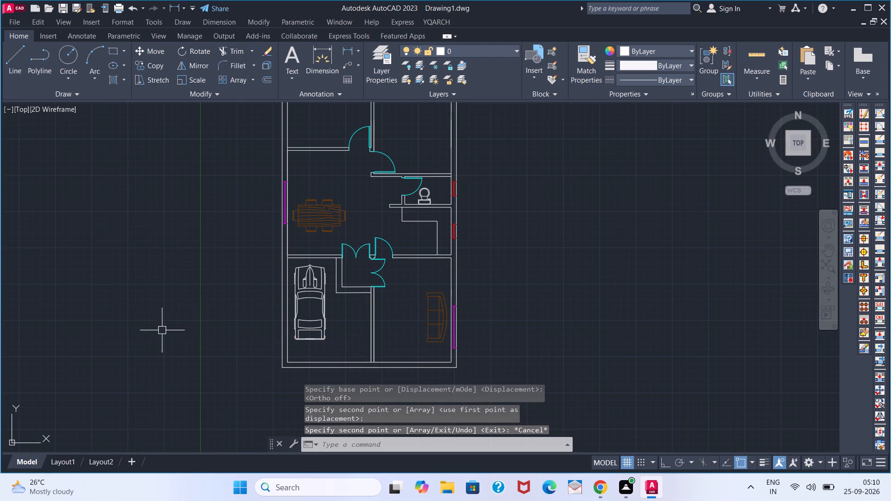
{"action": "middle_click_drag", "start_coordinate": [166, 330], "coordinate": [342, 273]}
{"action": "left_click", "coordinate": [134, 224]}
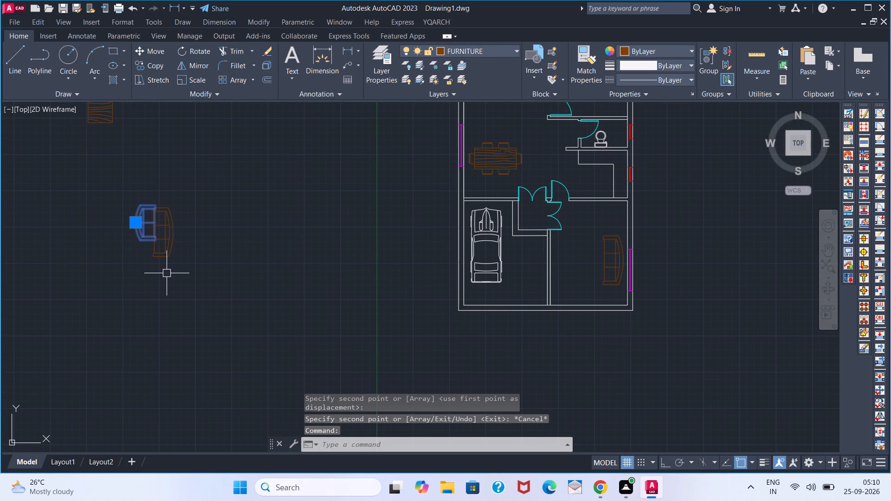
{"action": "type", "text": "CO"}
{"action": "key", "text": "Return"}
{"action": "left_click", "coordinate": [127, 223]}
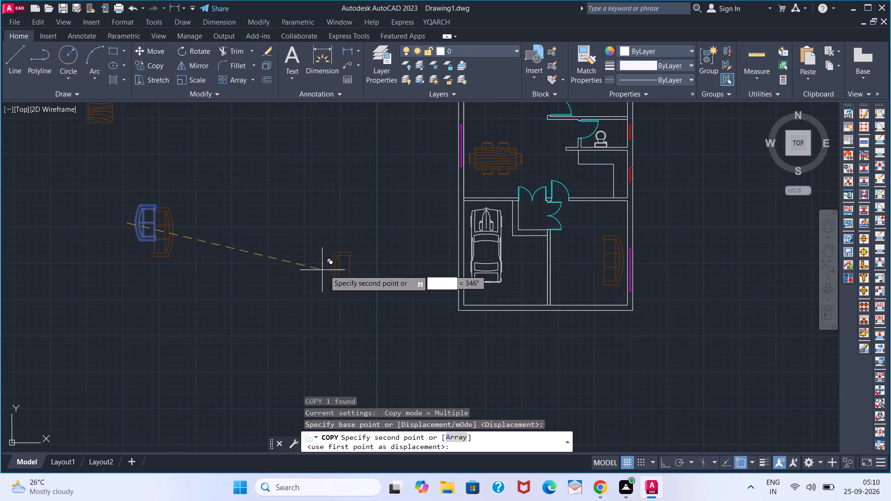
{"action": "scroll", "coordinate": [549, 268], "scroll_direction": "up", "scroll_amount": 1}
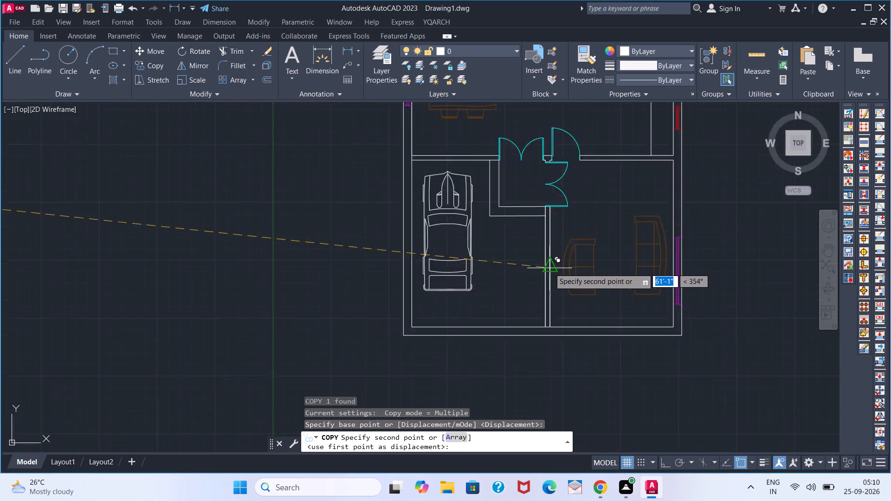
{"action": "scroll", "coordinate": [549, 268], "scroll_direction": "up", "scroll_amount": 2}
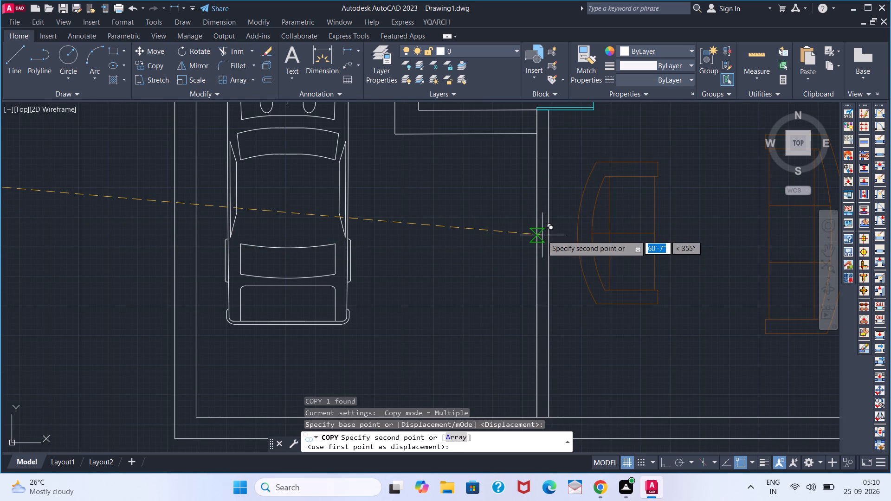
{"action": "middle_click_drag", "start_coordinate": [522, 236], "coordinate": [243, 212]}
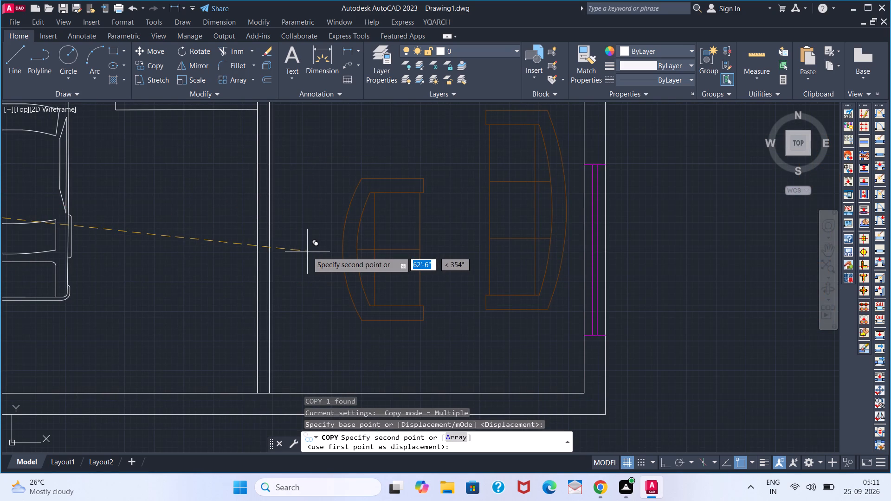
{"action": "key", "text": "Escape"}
Rotate the two-seat sofa block outside the floor plan another 90° so its curved back faces down.
{"action": "scroll", "coordinate": [280, 250], "scroll_direction": "down", "scroll_amount": 3}
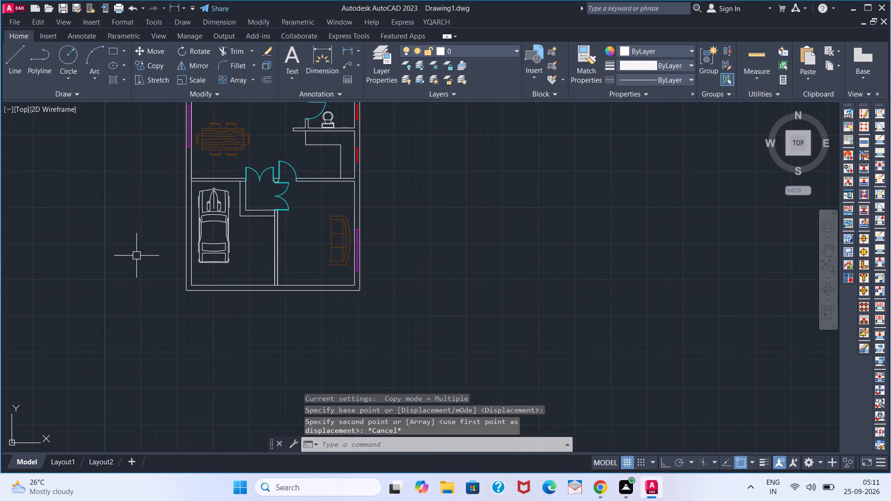
{"action": "scroll", "coordinate": [129, 250], "scroll_direction": "down", "scroll_amount": 2}
{"action": "middle_click_drag", "start_coordinate": [112, 246], "coordinate": [284, 238]}
{"action": "scroll", "coordinate": [187, 224], "scroll_direction": "up", "scroll_amount": 2}
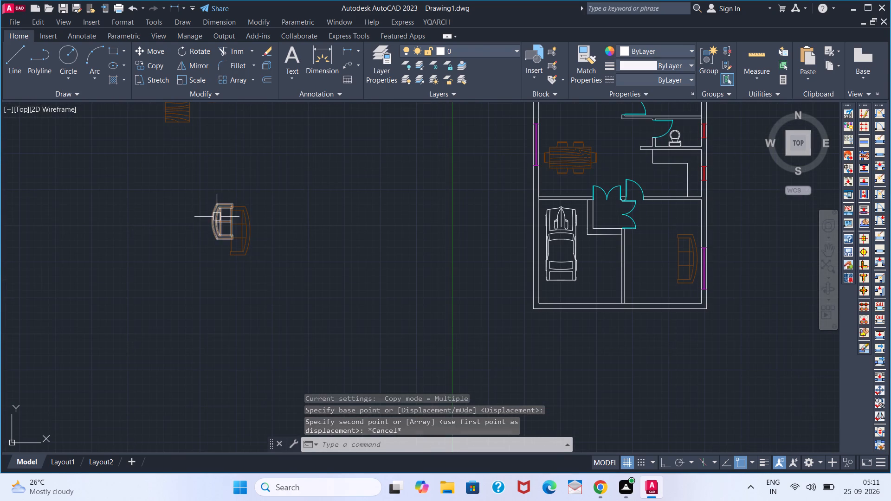
{"action": "left_click", "coordinate": [217, 217]}
{"action": "type", "text": "RO"}
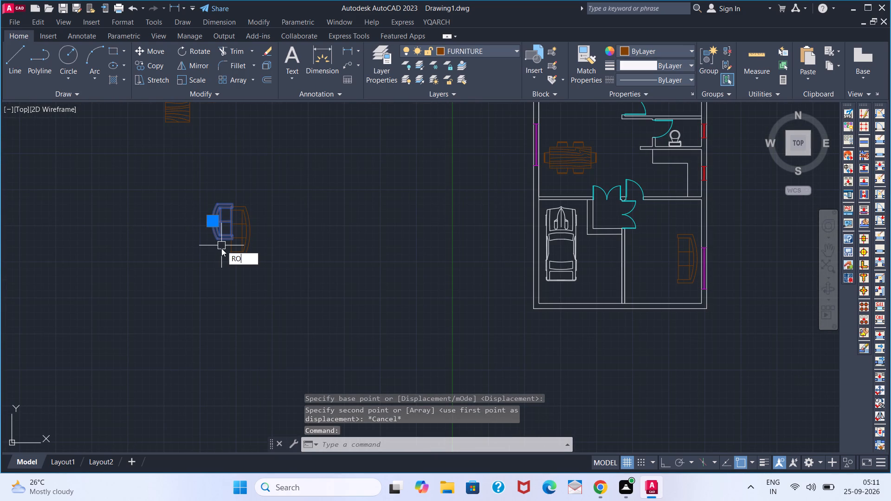
{"action": "key", "text": "Return"}
{"action": "left_click", "coordinate": [662, 461]}
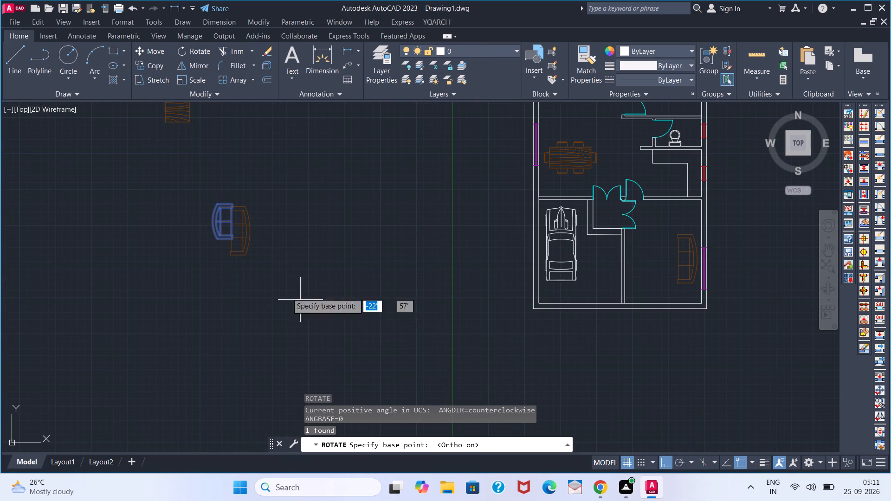
{"action": "left_click", "coordinate": [199, 240]}
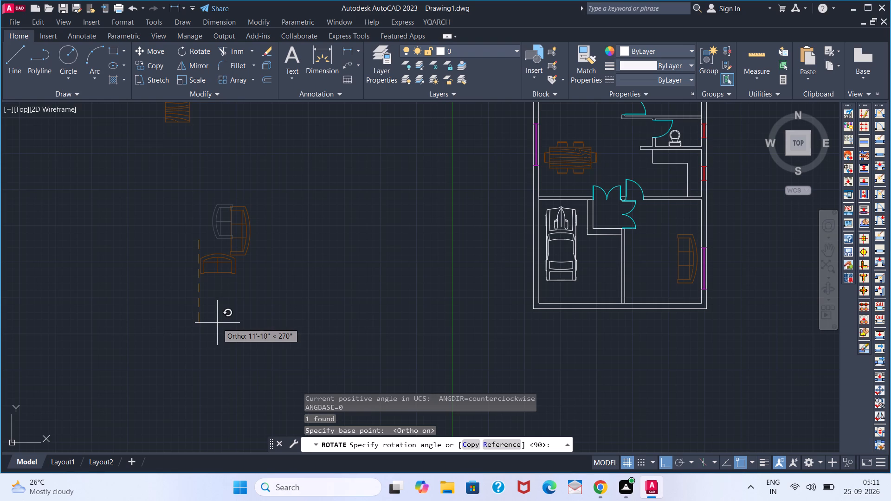
{"action": "left_click", "coordinate": [173, 196]}
Copy the two-seat sofa into the lower-right room, near the bottom wall and to the left of the three-seat sofa.
{"action": "left_click", "coordinate": [173, 226]}
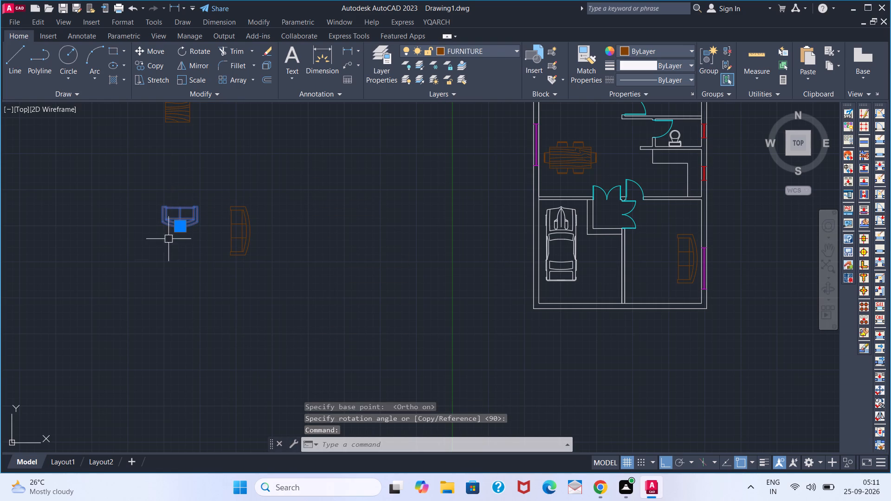
{"action": "type", "text": "CO"}
{"action": "key", "text": "Return"}
{"action": "left_click", "coordinate": [160, 227]}
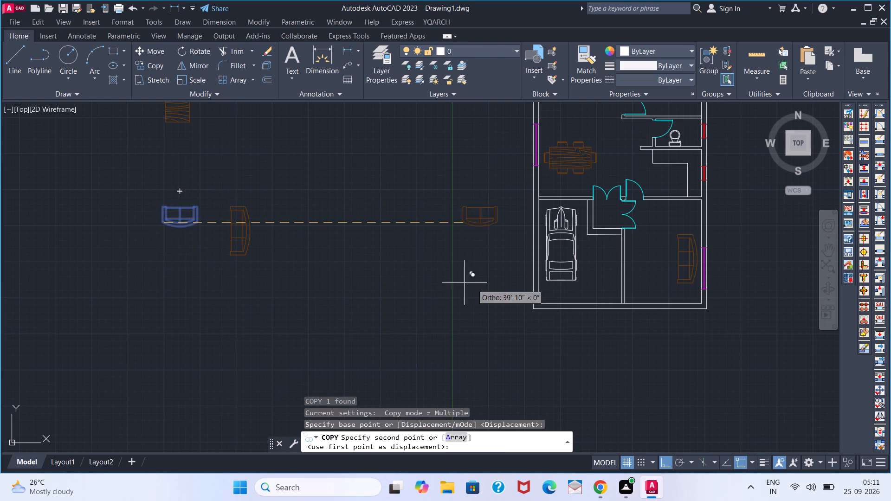
{"action": "left_click", "coordinate": [665, 469]}
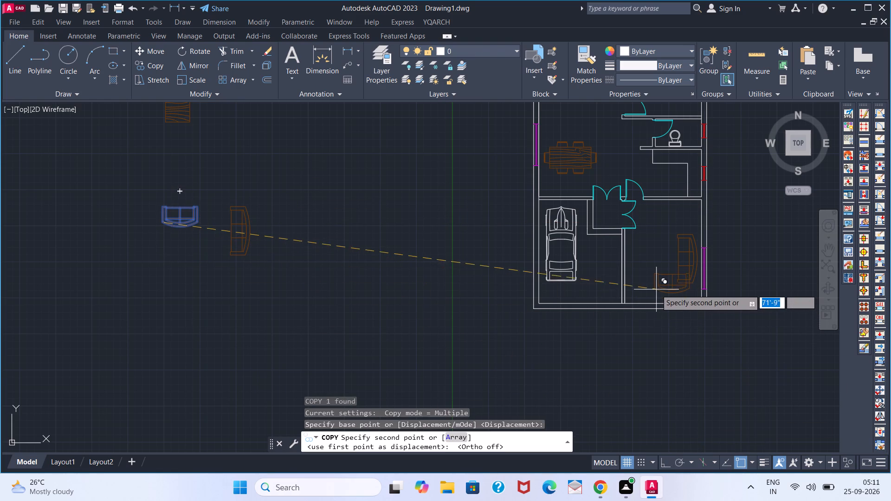
{"action": "scroll", "coordinate": [644, 290], "scroll_direction": "up", "scroll_amount": 2}
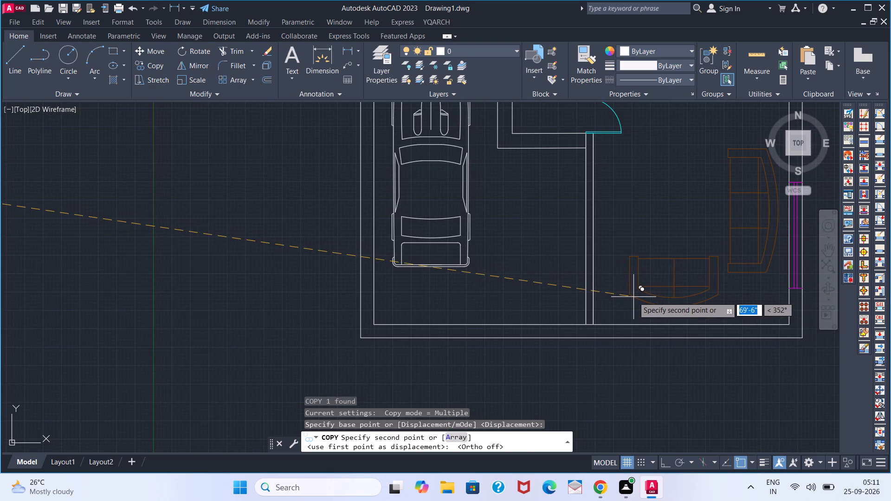
{"action": "left_click", "coordinate": [633, 297]}
{"action": "key", "text": "Escape"}
{"action": "key", "text": "Escape"}
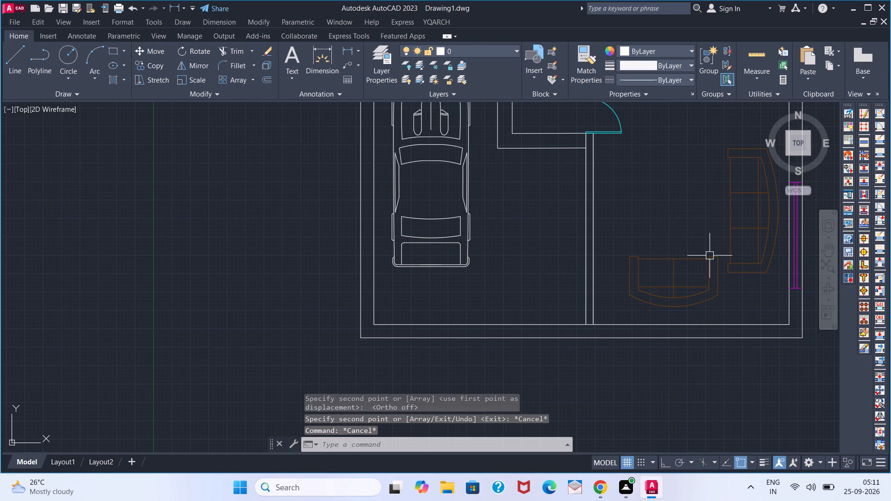
Move the three-seat sofa in the lower-right room slightly upward and closer to the window wall.
{"action": "left_click", "coordinate": [737, 246]}
{"action": "left_click", "coordinate": [714, 229]}
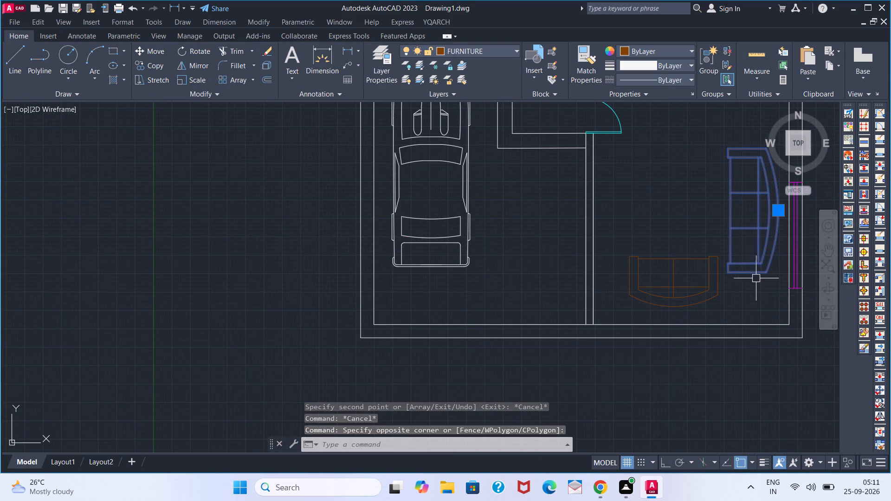
{"action": "key", "text": "m"}
{"action": "key", "text": "Return"}
{"action": "left_click", "coordinate": [768, 275]}
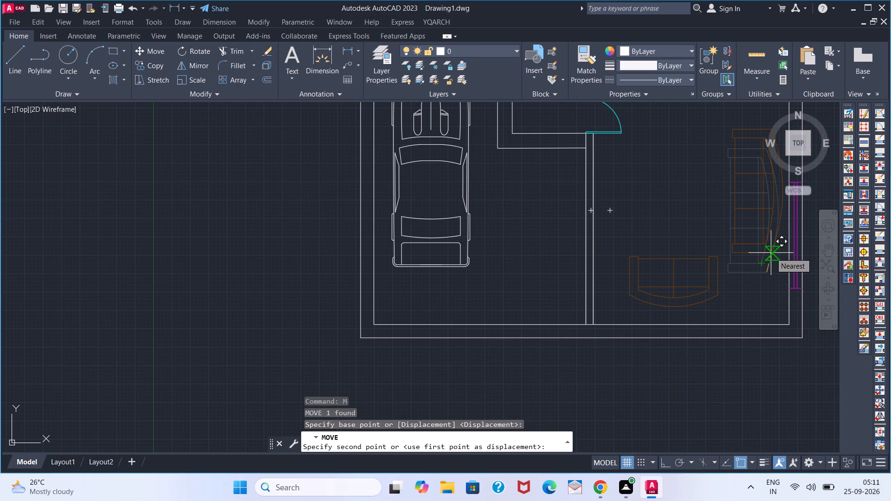
{"action": "left_click", "coordinate": [769, 253]}
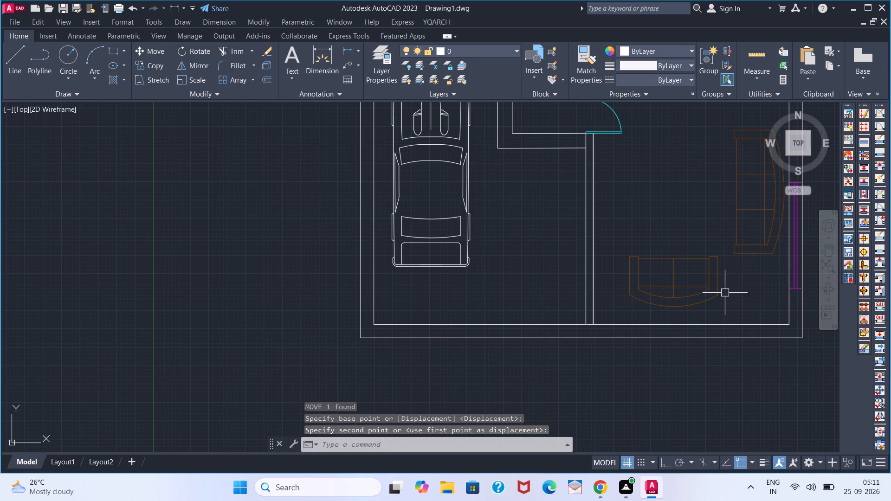
{"action": "scroll", "coordinate": [737, 283], "scroll_direction": "down", "scroll_amount": 1}
{"action": "middle_click_drag", "start_coordinate": [733, 282], "coordinate": [578, 286]}
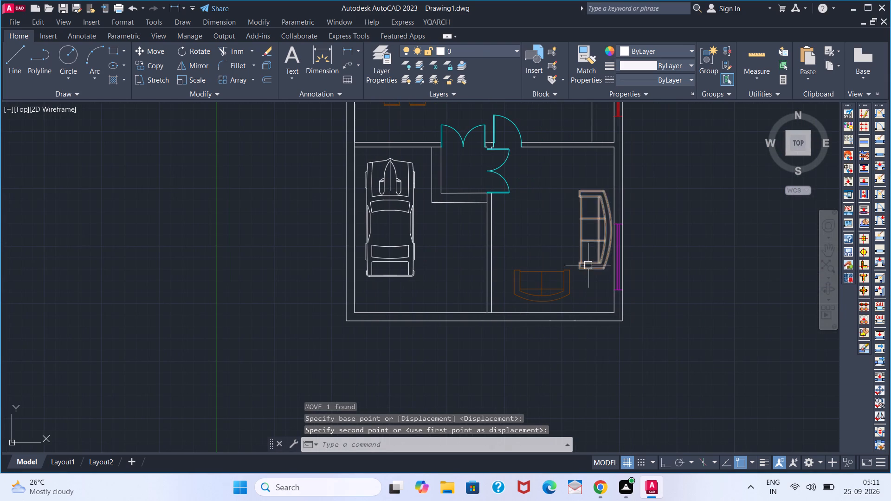
{"action": "left_click", "coordinate": [588, 265]}
{"action": "key", "text": "Escape"}
Scale the square wooden table block outside the floor plan down slightly, about a point inside it.
{"action": "scroll", "coordinate": [420, 251], "scroll_direction": "down", "scroll_amount": 1}
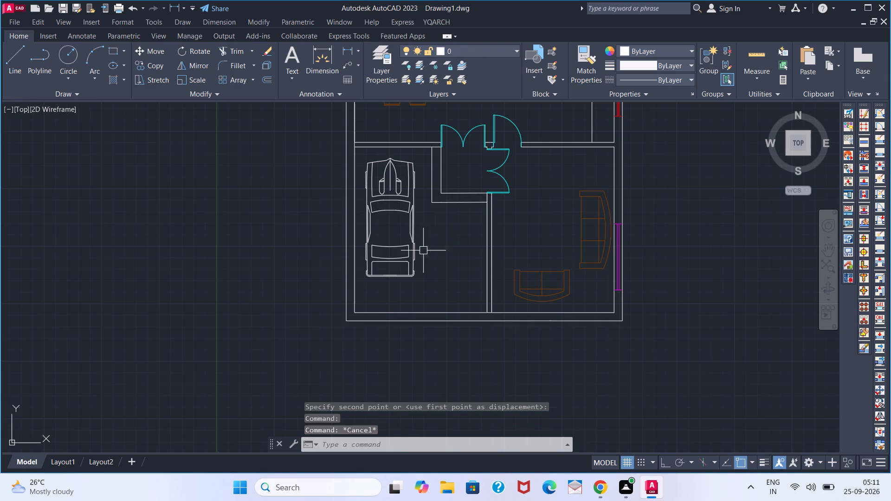
{"action": "scroll", "coordinate": [173, 230], "scroll_direction": "down", "scroll_amount": 2}
{"action": "scroll", "coordinate": [110, 172], "scroll_direction": "up", "scroll_amount": 2}
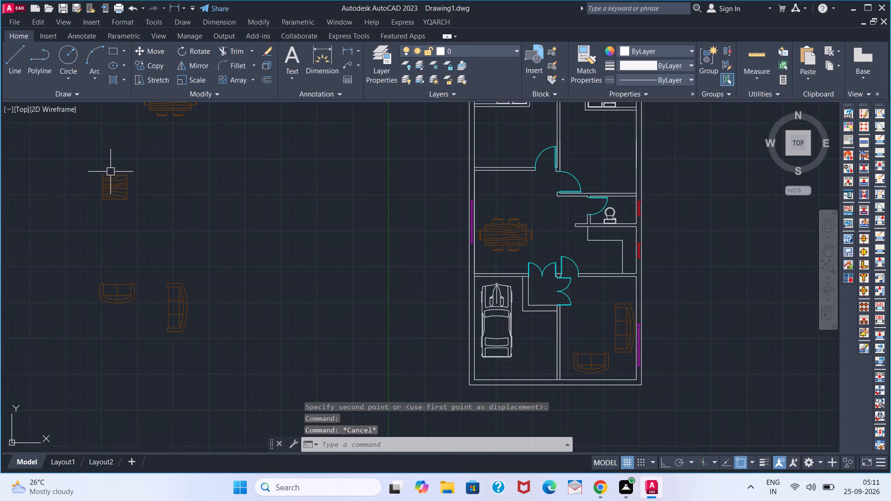
{"action": "scroll", "coordinate": [110, 172], "scroll_direction": "up", "scroll_amount": 2}
{"action": "left_click", "coordinate": [113, 196]}
{"action": "type", "text": "SC"}
{"action": "key", "text": "space"}
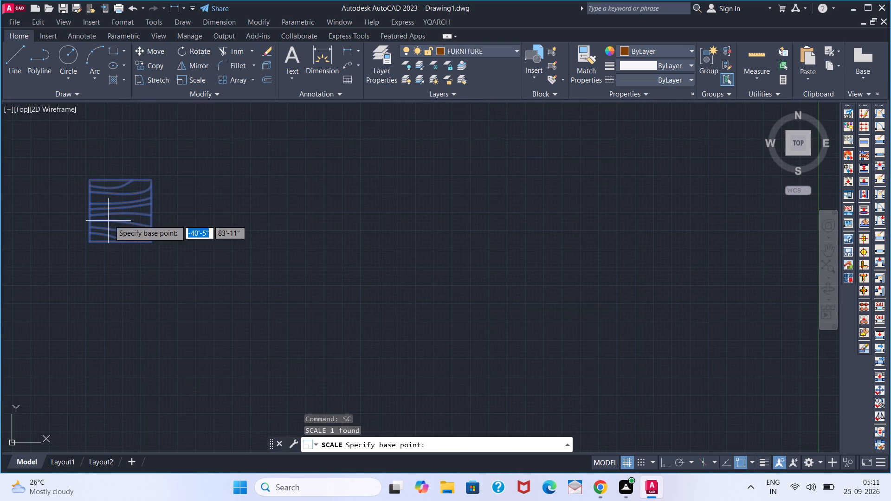
{"action": "left_click", "coordinate": [110, 213]}
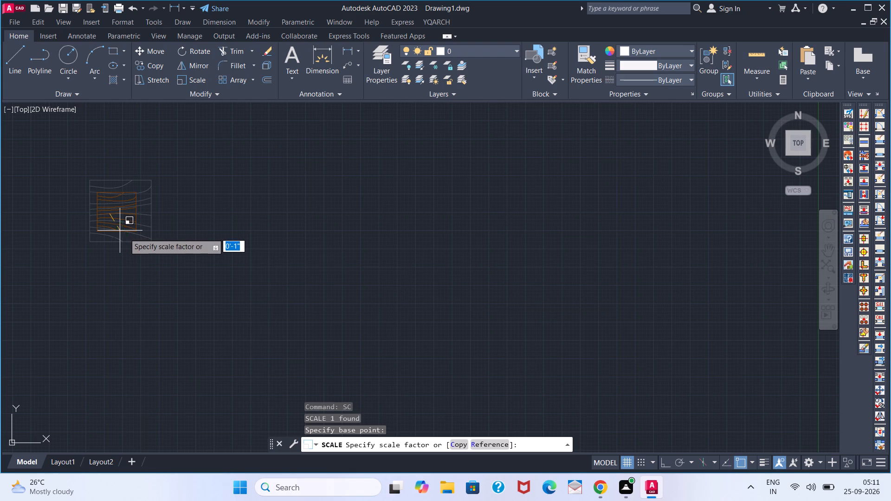
{"action": "left_click", "coordinate": [124, 233]}
Move the square wooden table into the lower-right room's corner, between the two-seat sofa and the three-seat sofa.
{"action": "left_click", "coordinate": [124, 224]}
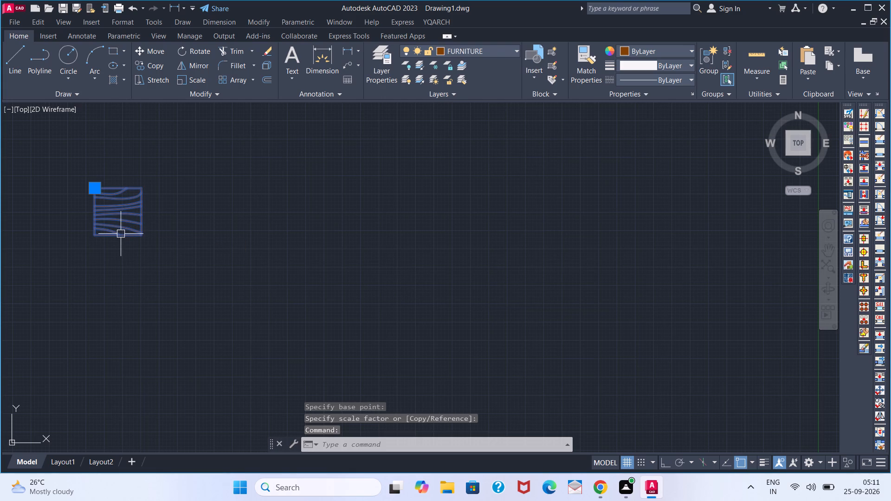
{"action": "key", "text": "m"}
{"action": "key", "text": "Return"}
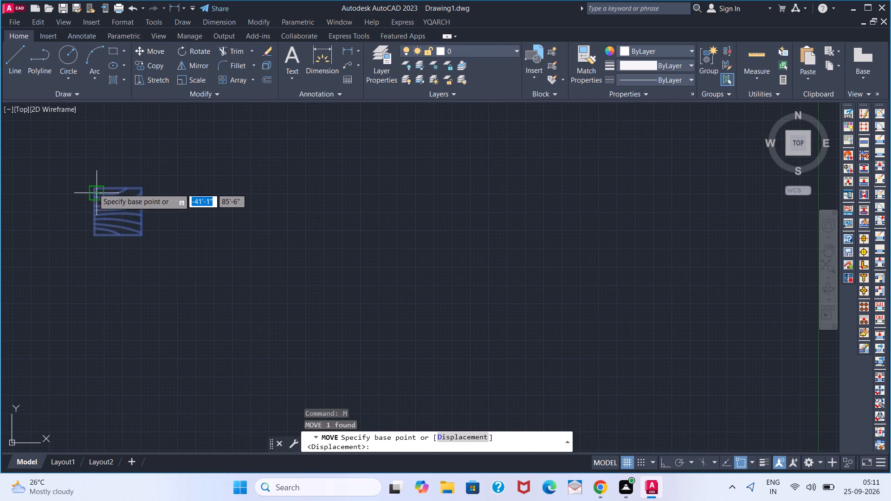
{"action": "left_click", "coordinate": [93, 188]}
{"action": "scroll", "coordinate": [417, 304], "scroll_direction": "down", "scroll_amount": 3}
{"action": "middle_click_drag", "start_coordinate": [706, 337], "coordinate": [507, 257]}
{"action": "scroll", "coordinate": [476, 315], "scroll_direction": "up", "scroll_amount": 4}
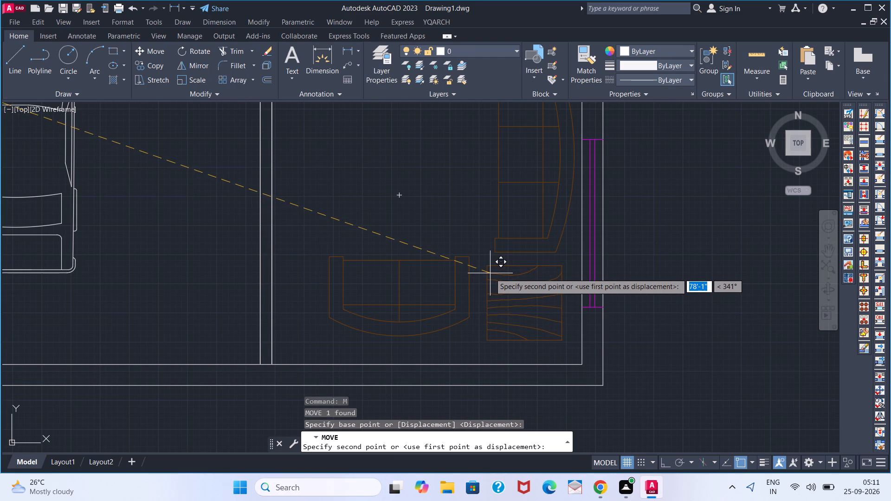
{"action": "left_click", "coordinate": [490, 273]}
{"action": "scroll", "coordinate": [347, 253], "scroll_direction": "down", "scroll_amount": 2}
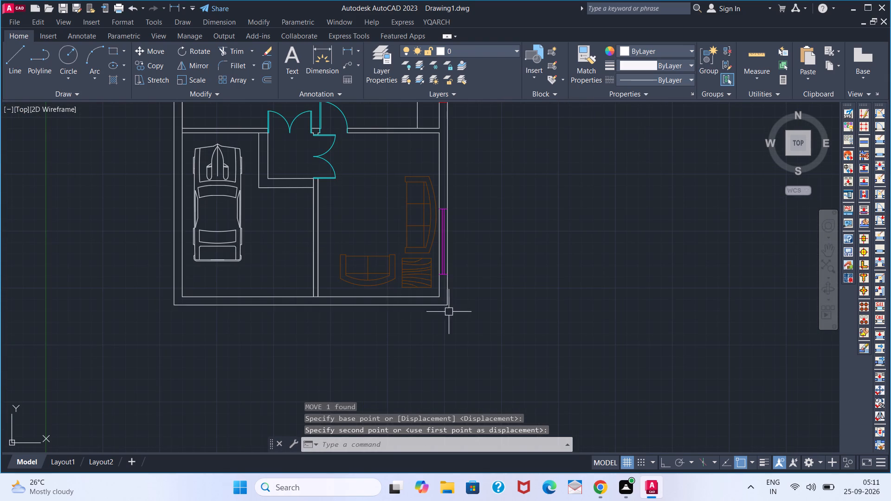
Scale the corner table between the sofas down further, keeping its upper-left corner fixed.
{"action": "left_click", "coordinate": [424, 275]}
{"action": "key", "text": "s"}
{"action": "type", "text": "C"}
{"action": "key", "text": "space"}
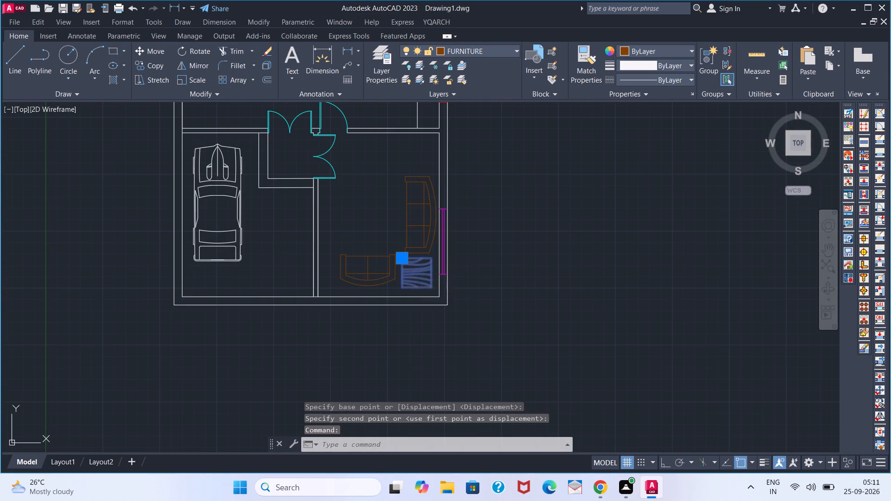
{"action": "scroll", "coordinate": [401, 258], "scroll_direction": "up", "scroll_amount": 2}
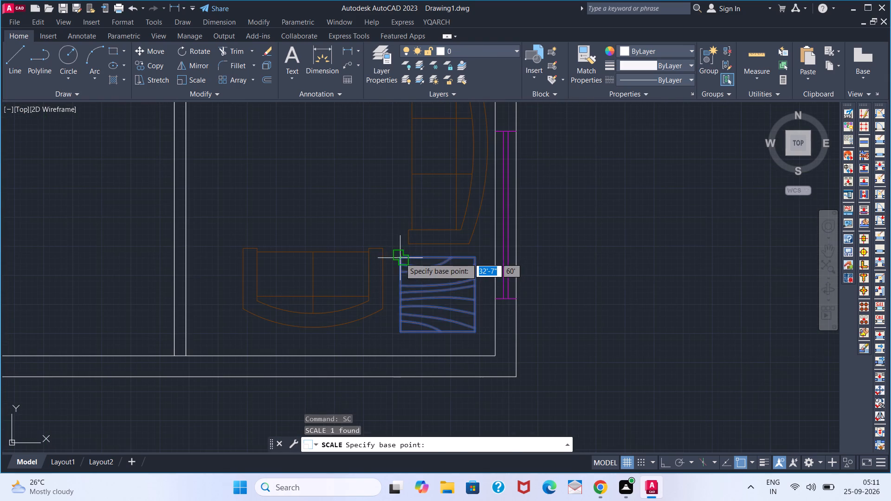
{"action": "left_click", "coordinate": [400, 258]}
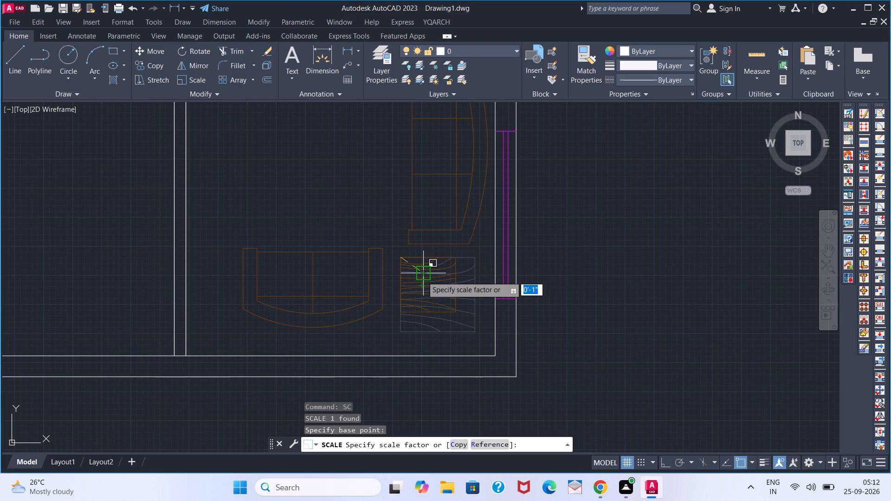
{"action": "left_click", "coordinate": [422, 276]}
{"action": "key", "text": "Escape"}
{"action": "scroll", "coordinate": [281, 307], "scroll_direction": "down", "scroll_amount": 2}
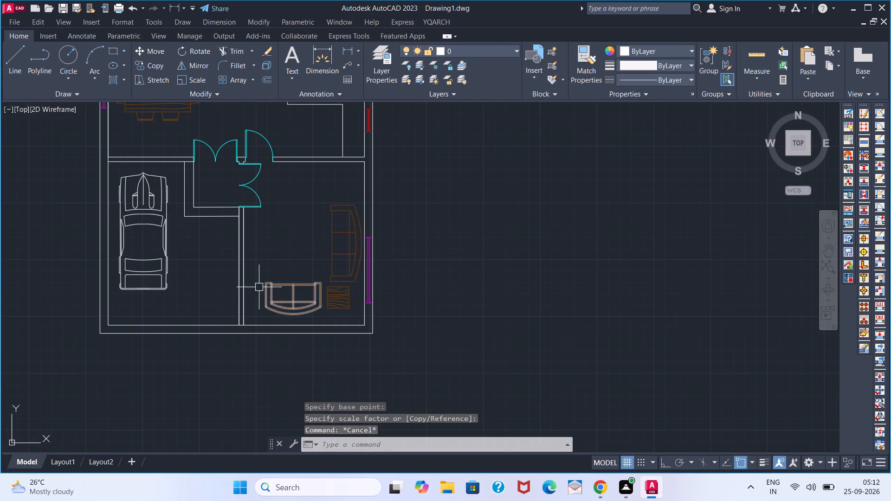
Delete the leftover dining table and two sofa blocks outside the floor plan.
{"action": "scroll", "coordinate": [256, 276], "scroll_direction": "down", "scroll_amount": 1}
{"action": "middle_click_drag", "start_coordinate": [227, 266], "coordinate": [459, 309]}
{"action": "scroll", "coordinate": [459, 309], "scroll_direction": "down", "scroll_amount": 2}
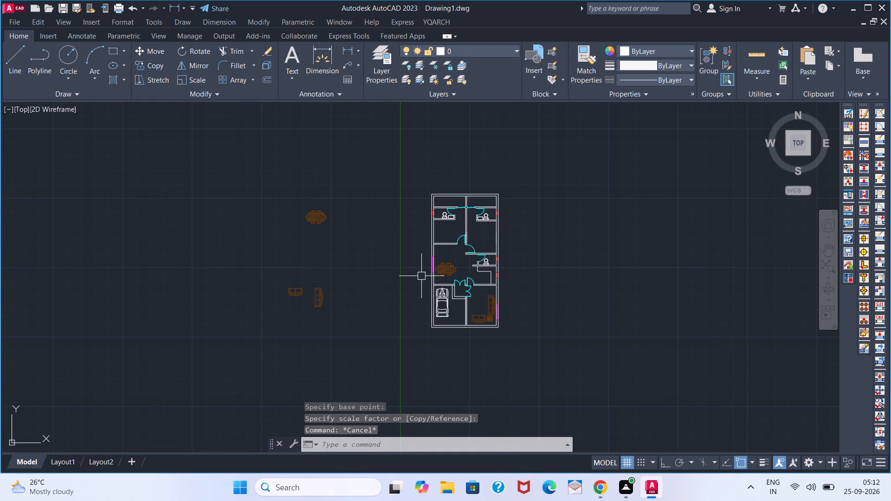
{"action": "scroll", "coordinate": [421, 276], "scroll_direction": "up", "scroll_amount": 2}
{"action": "scroll", "coordinate": [278, 224], "scroll_direction": "down", "scroll_amount": 1}
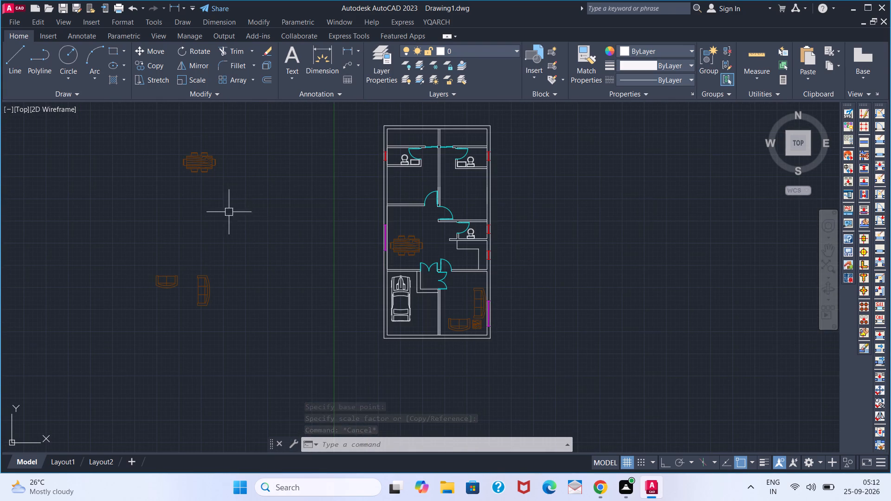
{"action": "left_click", "coordinate": [235, 152]}
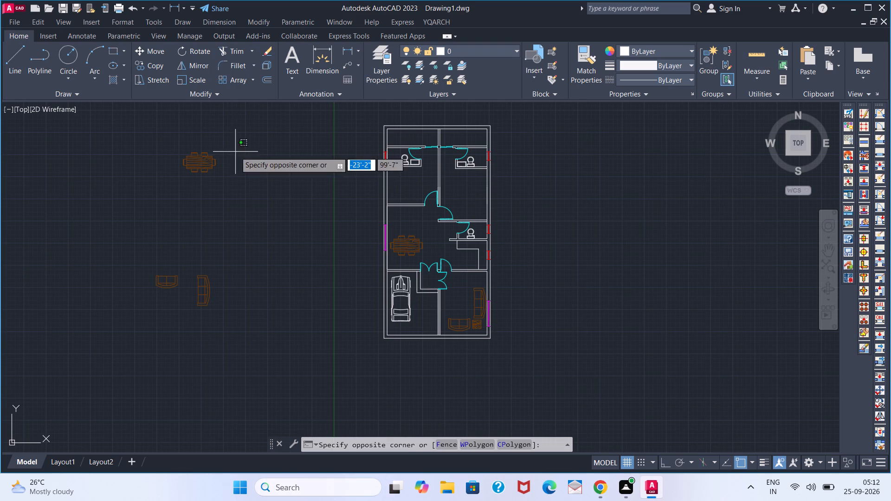
{"action": "left_click", "coordinate": [142, 354]}
{"action": "key", "text": "Delete"}
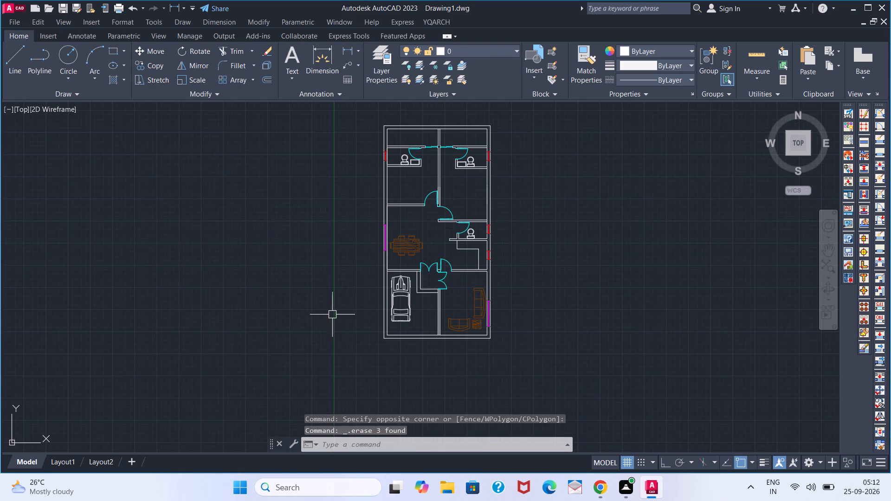
Add a linear dimension across the inner width of the narrow space at the plan's top left, up to the central wall.
{"action": "middle_click_drag", "start_coordinate": [332, 314], "coordinate": [239, 363]}
{"action": "scroll", "coordinate": [309, 312], "scroll_direction": "up", "scroll_amount": 1}
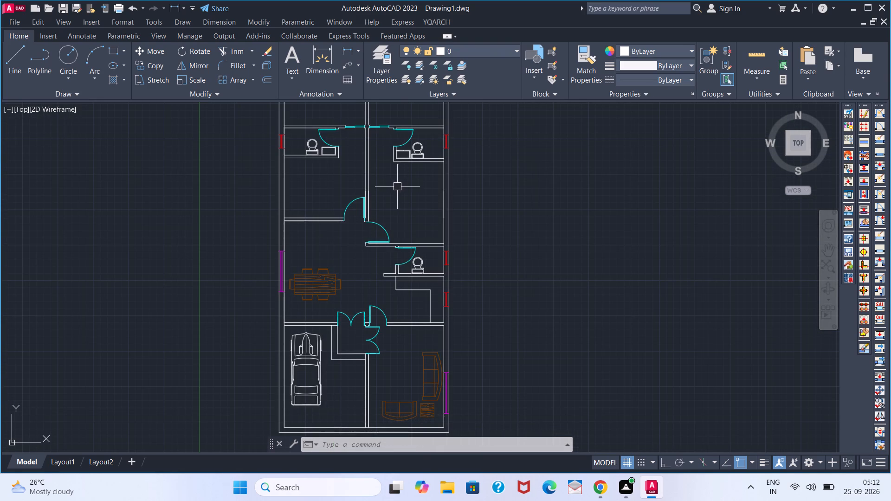
{"action": "scroll", "coordinate": [313, 168], "scroll_direction": "up", "scroll_amount": 1}
{"action": "scroll", "coordinate": [299, 169], "scroll_direction": "down", "scroll_amount": 2}
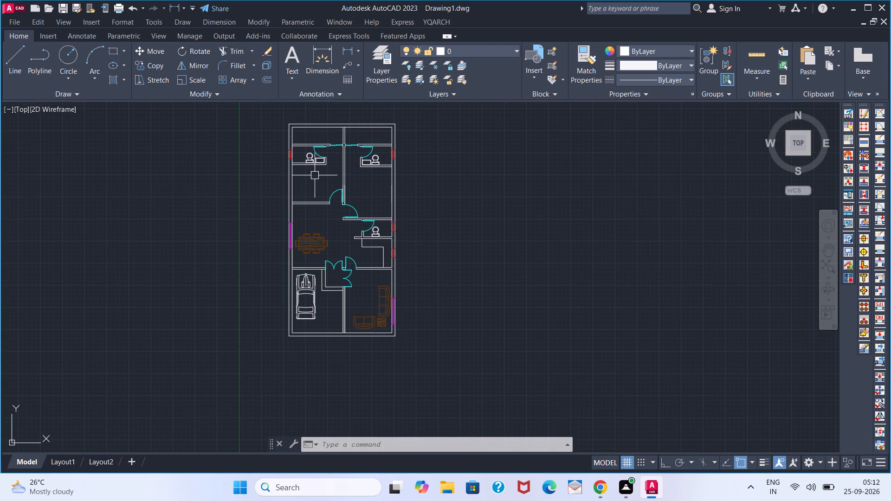
{"action": "left_click", "coordinate": [345, 50]}
{"action": "scroll", "coordinate": [280, 121], "scroll_direction": "up", "scroll_amount": 2}
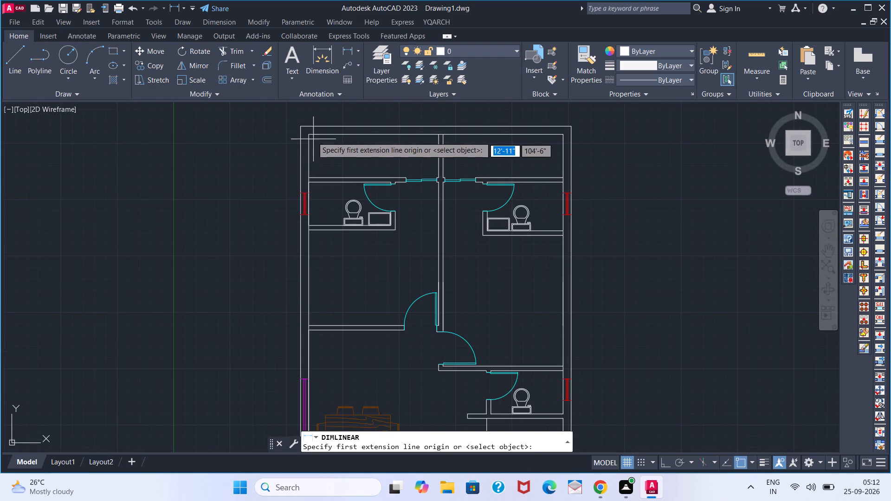
{"action": "left_click", "coordinate": [311, 135]}
{"action": "left_click", "coordinate": [438, 140]}
{"action": "left_click", "coordinate": [429, 149]}
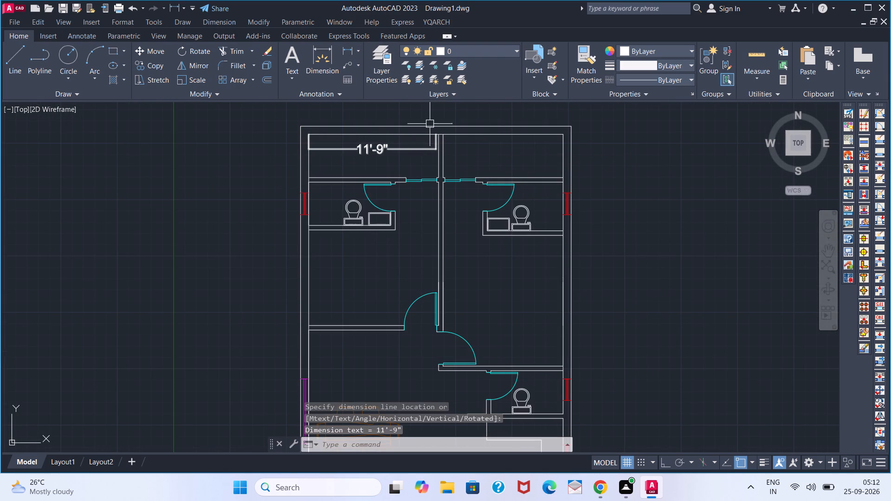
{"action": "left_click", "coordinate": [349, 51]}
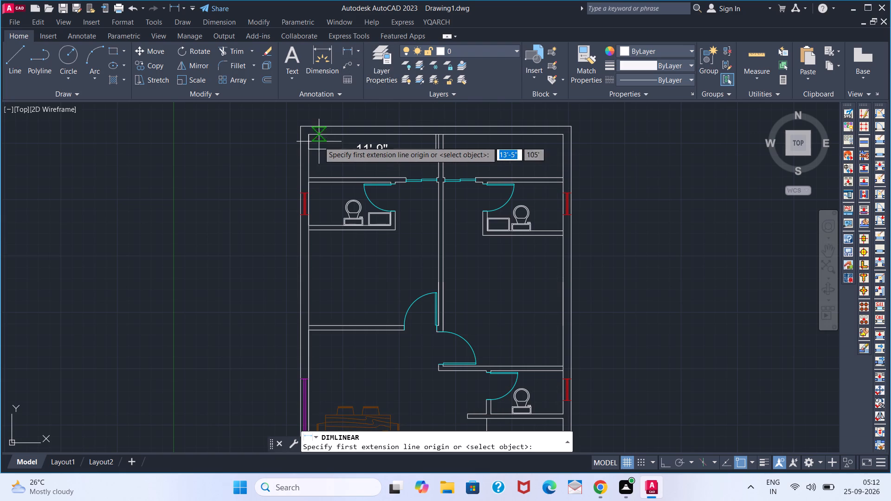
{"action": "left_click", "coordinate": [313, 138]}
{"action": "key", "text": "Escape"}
Add a vertical linear dimension for the depth of the narrow space at the plan's top left.
{"action": "key", "text": "space"}
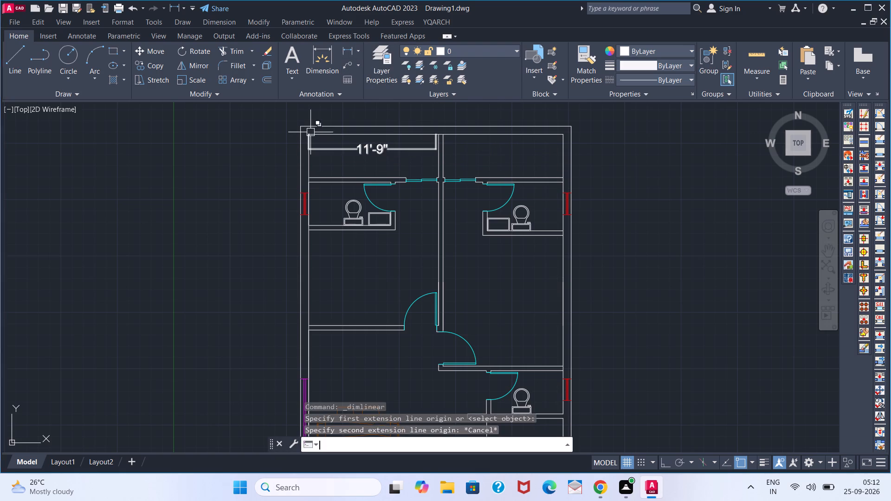
{"action": "left_click", "coordinate": [310, 132]}
{"action": "left_click", "coordinate": [311, 177]}
{"action": "left_click", "coordinate": [334, 171]}
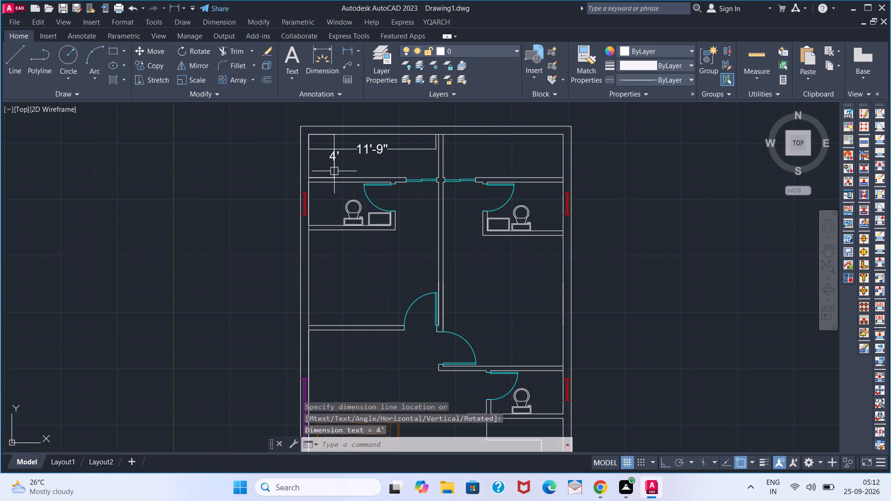
Dimension the upper-left bathroom's inner depth and width, placing both dimensions inside the room.
{"action": "key", "text": "space"}
{"action": "left_click", "coordinate": [313, 186]}
{"action": "left_click", "coordinate": [315, 224]}
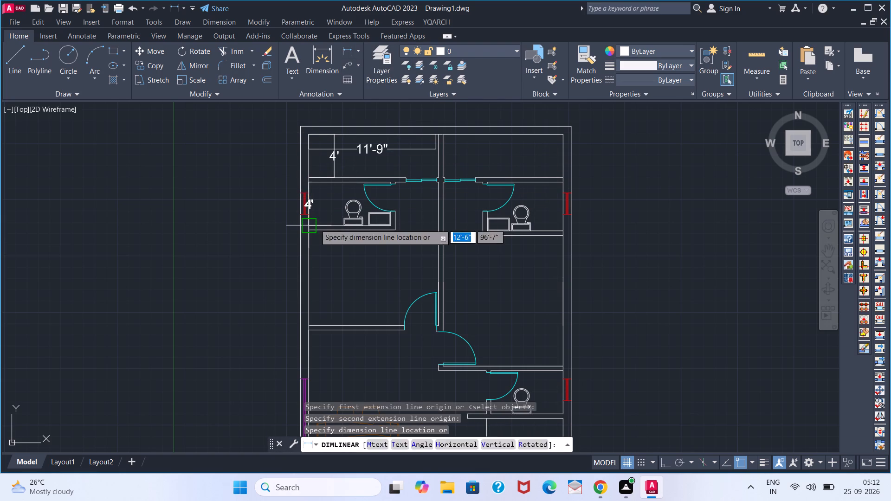
{"action": "left_click", "coordinate": [326, 217]}
{"action": "key", "text": "space"}
{"action": "left_click", "coordinate": [308, 225]}
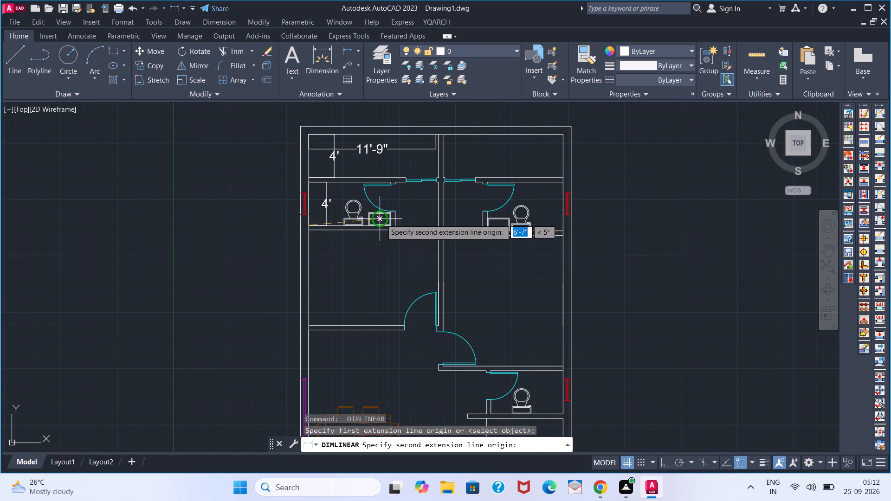
{"action": "scroll", "coordinate": [390, 227], "scroll_direction": "up", "scroll_amount": 1}
{"action": "left_click", "coordinate": [390, 227]}
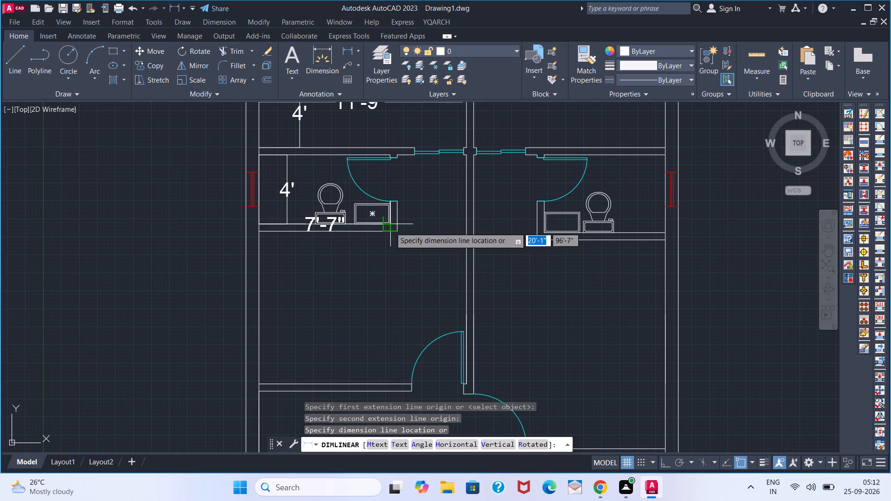
{"action": "left_click", "coordinate": [388, 209]}
Dimension the upper-right bathroom's inner width and depth, placing both dimensions inside the room.
{"action": "key", "text": "space"}
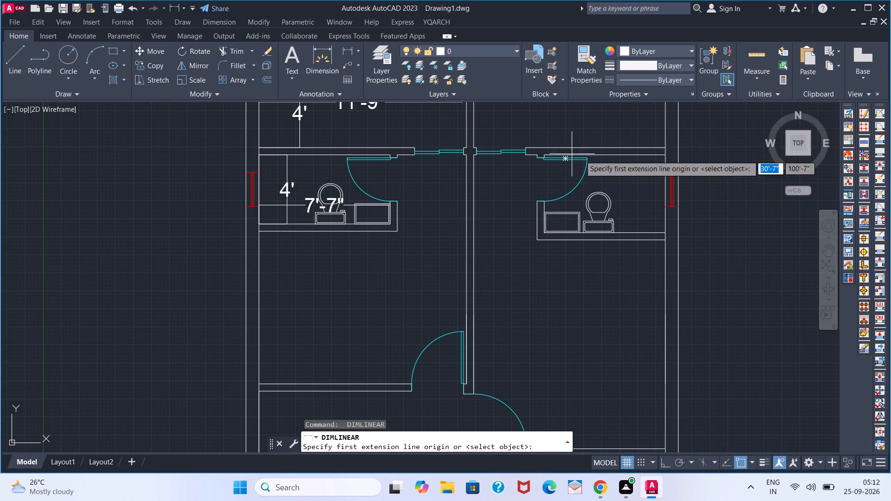
{"action": "left_click", "coordinate": [539, 232]}
{"action": "left_click", "coordinate": [667, 231]}
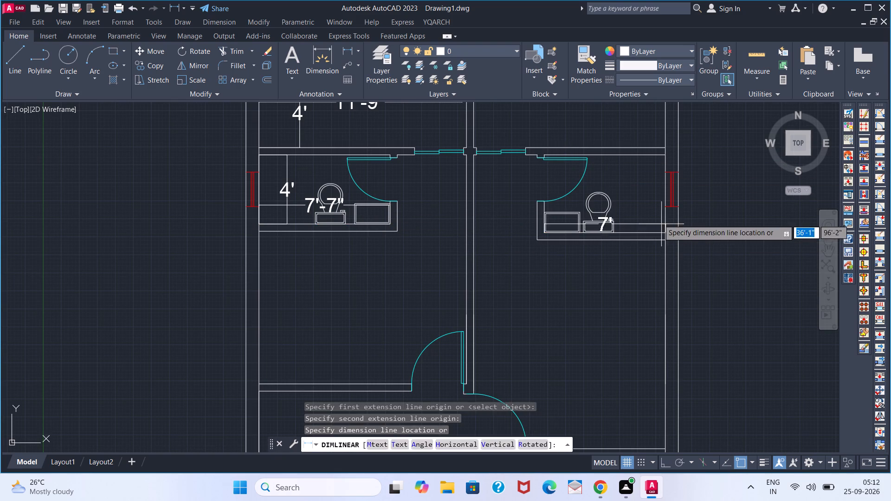
{"action": "left_click", "coordinate": [655, 210]}
{"action": "key", "text": "space"}
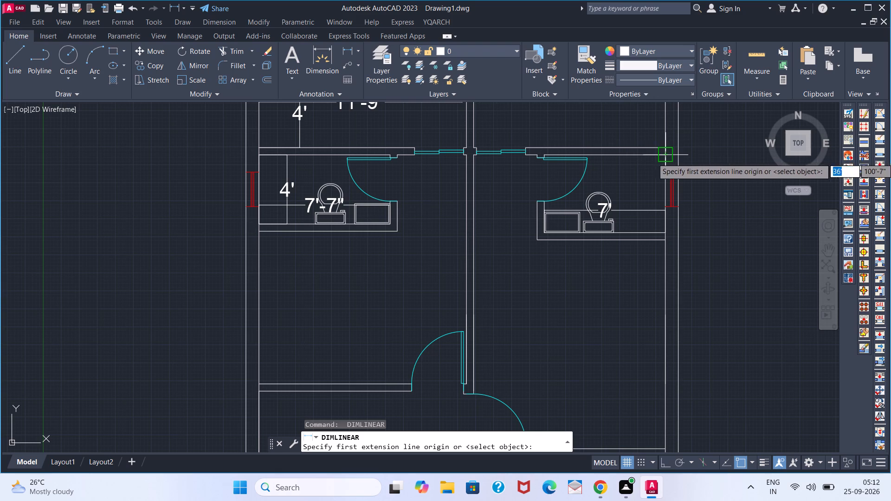
{"action": "left_click", "coordinate": [663, 158]}
{"action": "left_click", "coordinate": [661, 229]}
{"action": "left_click", "coordinate": [648, 232]}
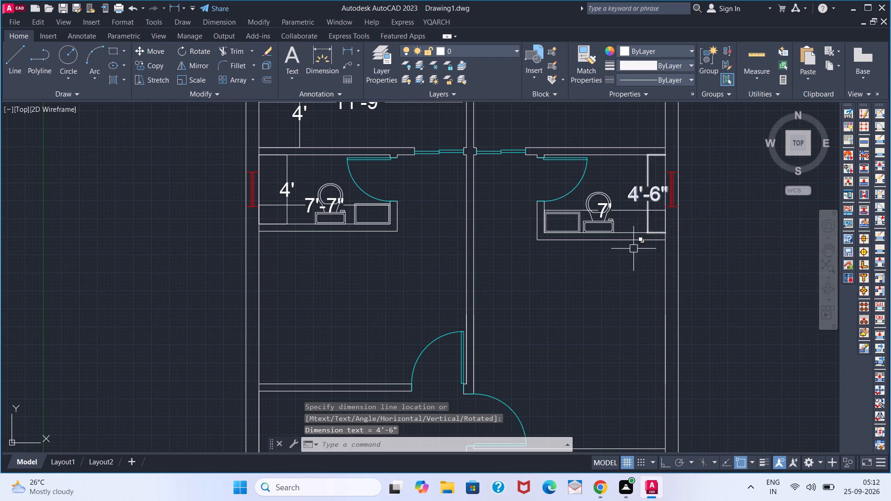
Dimension the inner depth and width of the small toilet above the kitchen, placing both dimensions inside the room.
{"action": "scroll", "coordinate": [629, 252], "scroll_direction": "down", "scroll_amount": 2}
{"action": "middle_click_drag", "start_coordinate": [611, 289], "coordinate": [519, 197]}
{"action": "scroll", "coordinate": [539, 255], "scroll_direction": "up", "scroll_amount": 3}
{"action": "key", "text": "space"}
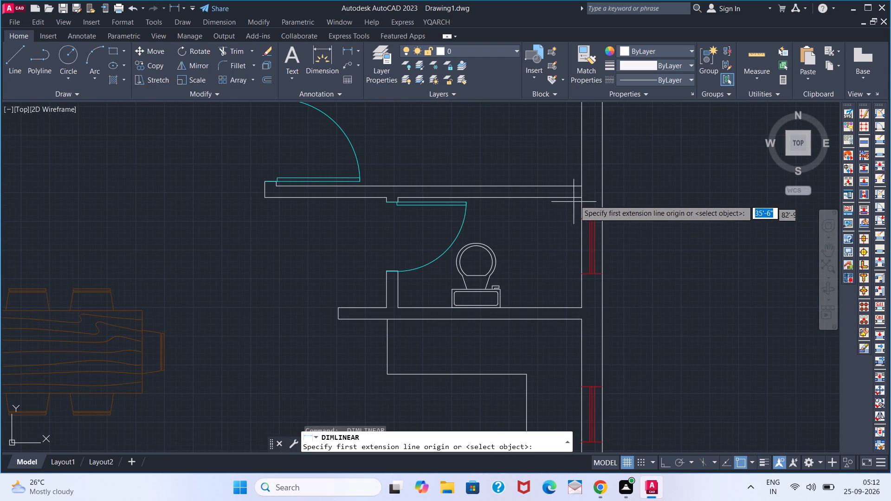
{"action": "left_click", "coordinate": [578, 198]}
{"action": "left_click", "coordinate": [582, 307]}
{"action": "left_click", "coordinate": [566, 303]}
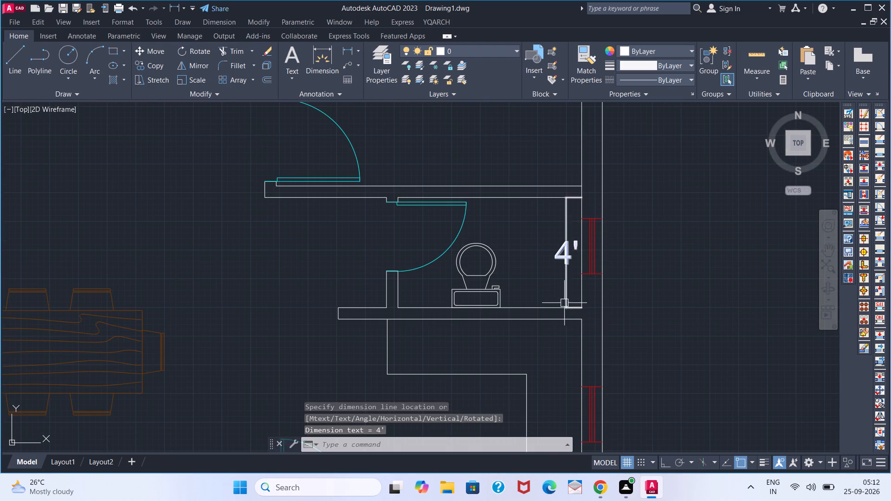
{"action": "key", "text": "space"}
{"action": "left_click", "coordinate": [402, 307]}
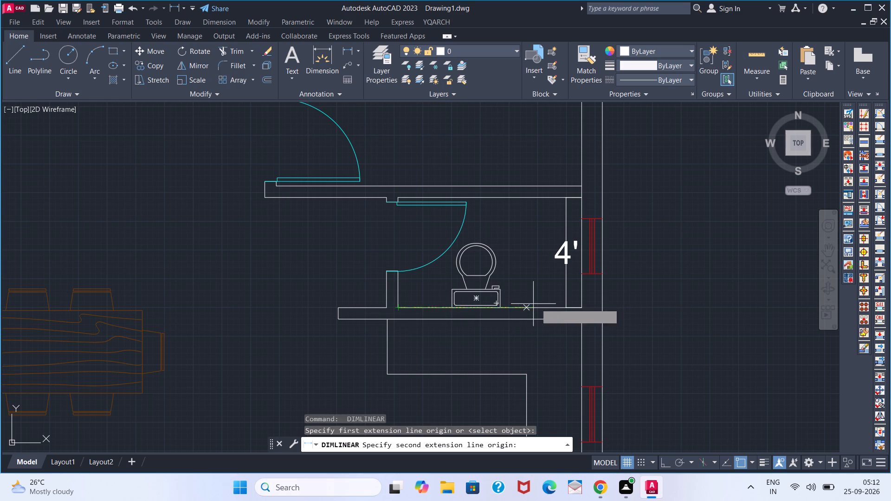
{"action": "left_click", "coordinate": [581, 305]}
{"action": "left_click", "coordinate": [574, 290]}
Dimension the kitchen's inner depth between the toilet's lower wall and the living room wall, placing it inside the kitchen.
{"action": "scroll", "coordinate": [544, 333], "scroll_direction": "down", "scroll_amount": 2}
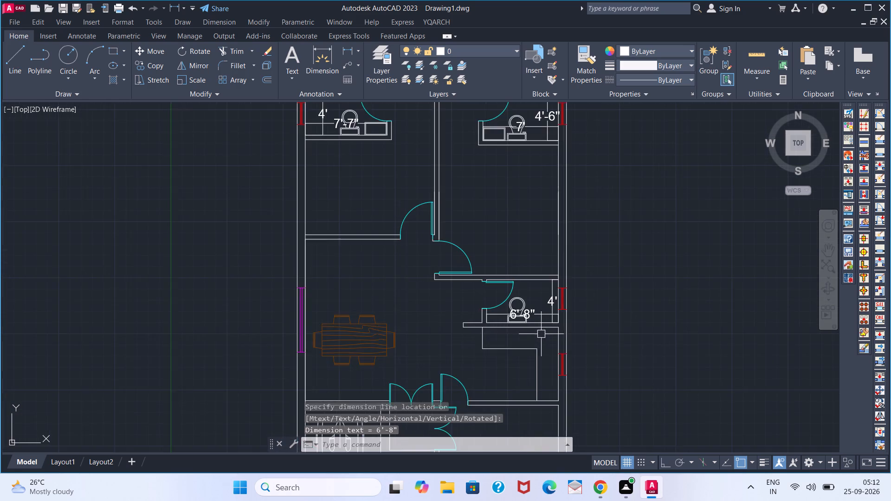
{"action": "middle_click_drag", "start_coordinate": [535, 334], "coordinate": [511, 301]}
{"action": "scroll", "coordinate": [460, 309], "scroll_direction": "up", "scroll_amount": 2}
{"action": "key", "text": "space"}
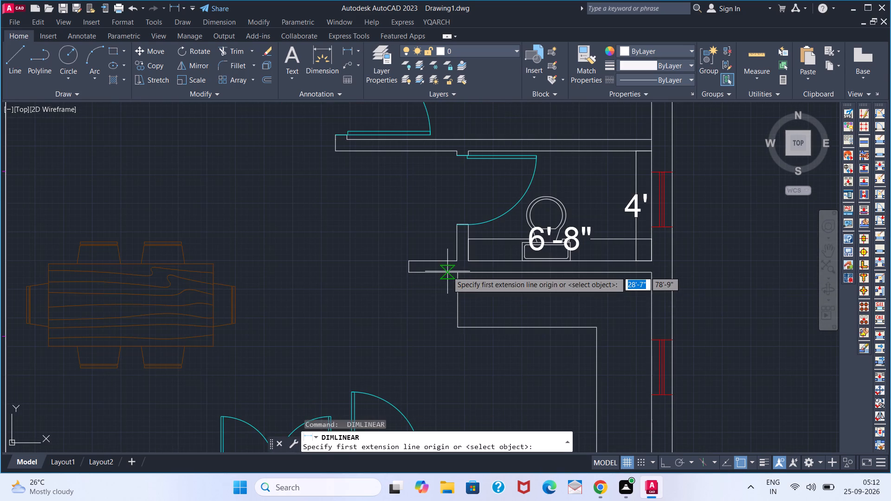
{"action": "left_click", "coordinate": [447, 271]}
{"action": "middle_click_drag", "start_coordinate": [461, 384], "coordinate": [431, 256]}
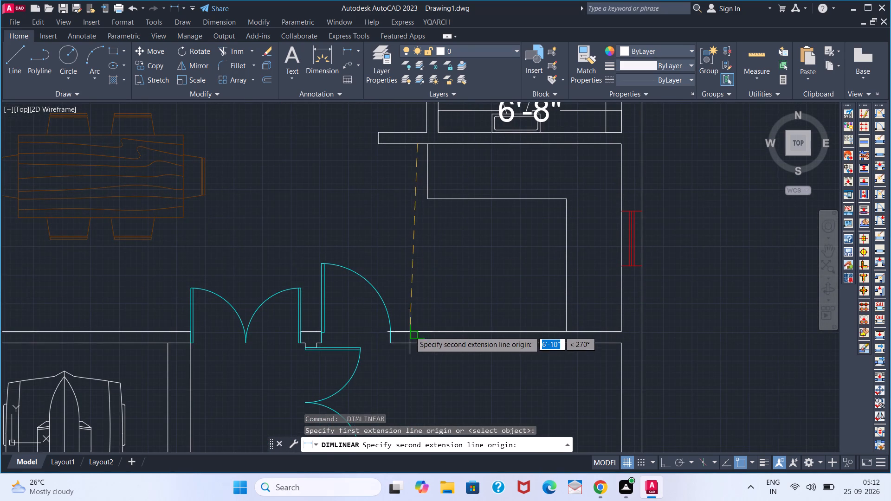
{"action": "left_click", "coordinate": [416, 331]}
{"action": "left_click", "coordinate": [433, 323]}
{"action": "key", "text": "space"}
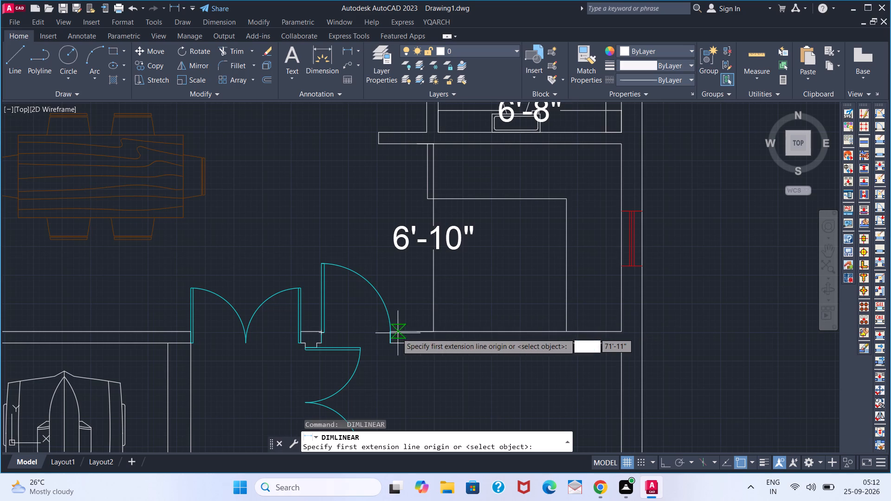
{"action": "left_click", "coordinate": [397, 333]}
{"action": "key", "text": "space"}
Dimension the kitchen's width along the wall below the small toilet, placing the dimension over the counter.
{"action": "key", "text": "space"}
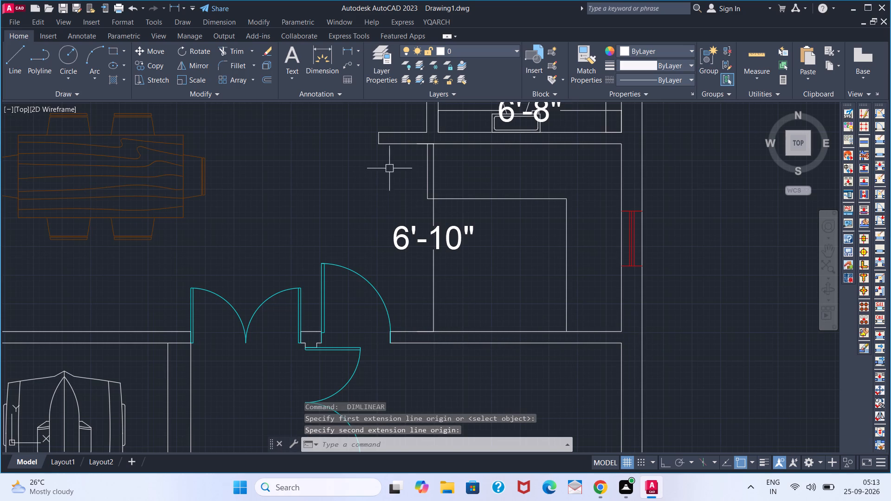
{"action": "left_click", "coordinate": [393, 149]}
{"action": "left_click", "coordinate": [615, 147]}
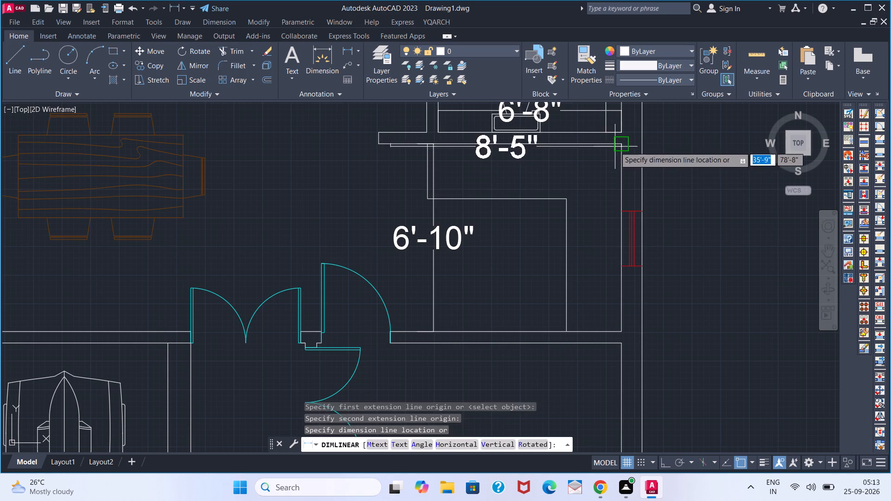
{"action": "left_click", "coordinate": [613, 183]}
Dimension the inner depth and width of the living room with the sofas, placing the width just above its bottom wall.
{"action": "scroll", "coordinate": [519, 293], "scroll_direction": "down", "scroll_amount": 1}
{"action": "middle_click_drag", "start_coordinate": [475, 326], "coordinate": [446, 187]}
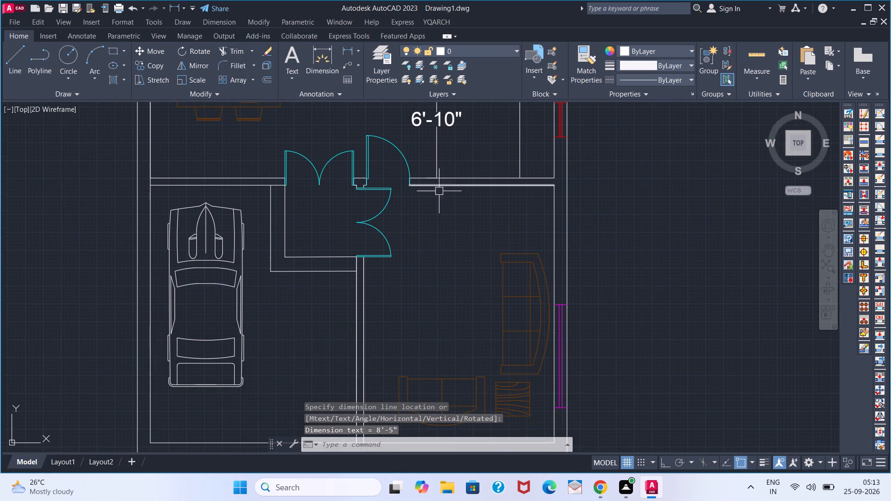
{"action": "key", "text": "space"}
{"action": "left_click", "coordinate": [411, 192]}
{"action": "middle_click_drag", "start_coordinate": [420, 358], "coordinate": [416, 206]}
{"action": "scroll", "coordinate": [420, 358], "scroll_direction": "down", "scroll_amount": 1}
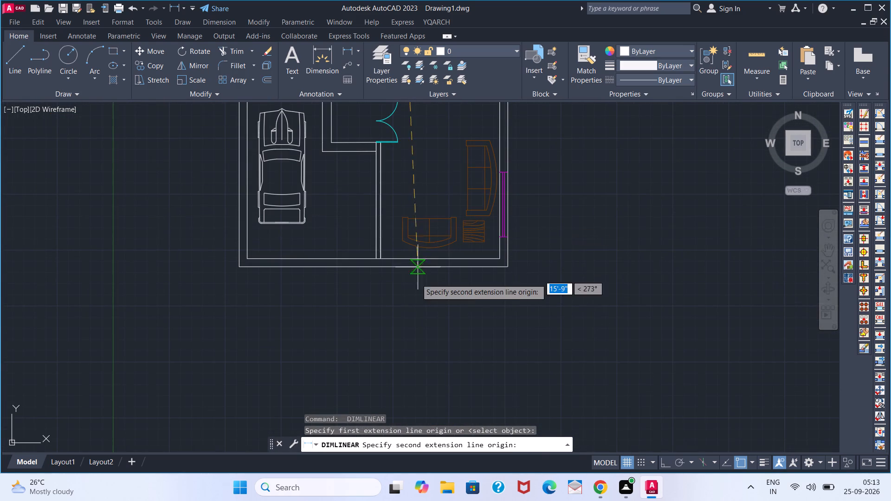
{"action": "left_click", "coordinate": [408, 255]}
{"action": "left_click", "coordinate": [422, 252]}
{"action": "key", "text": "space"}
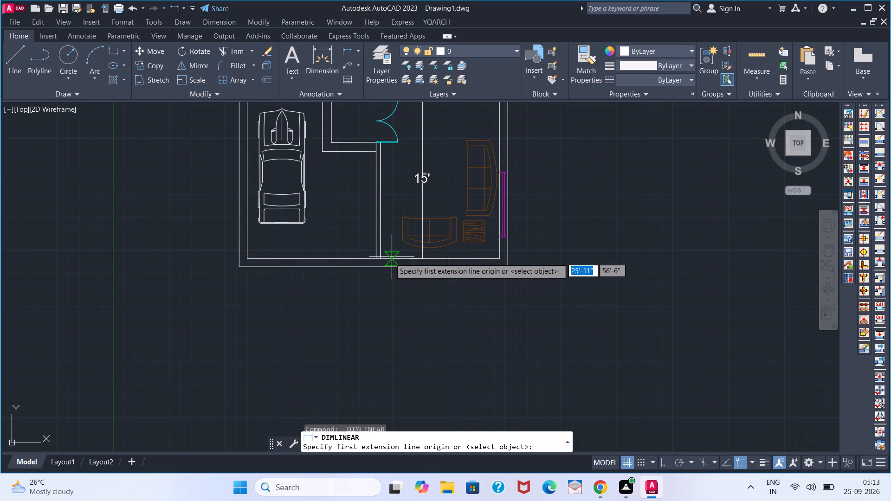
{"action": "left_click", "coordinate": [385, 258]}
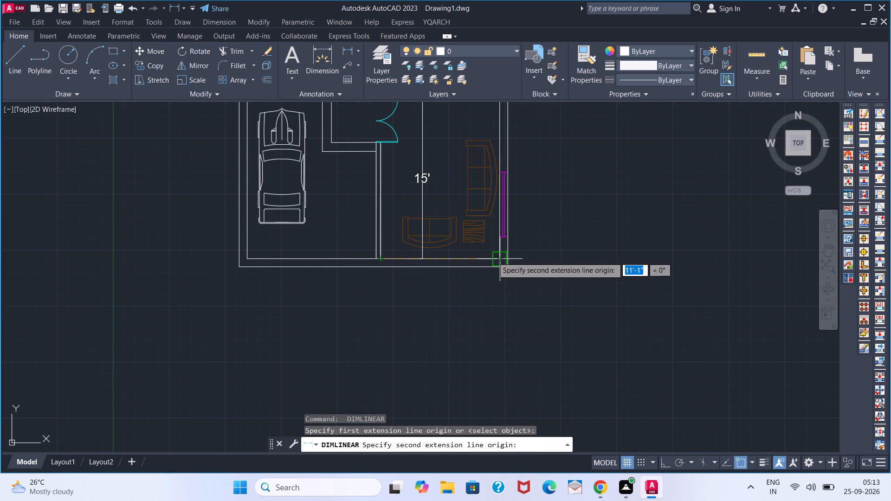
{"action": "left_click", "coordinate": [493, 257]}
{"action": "left_click", "coordinate": [484, 254]}
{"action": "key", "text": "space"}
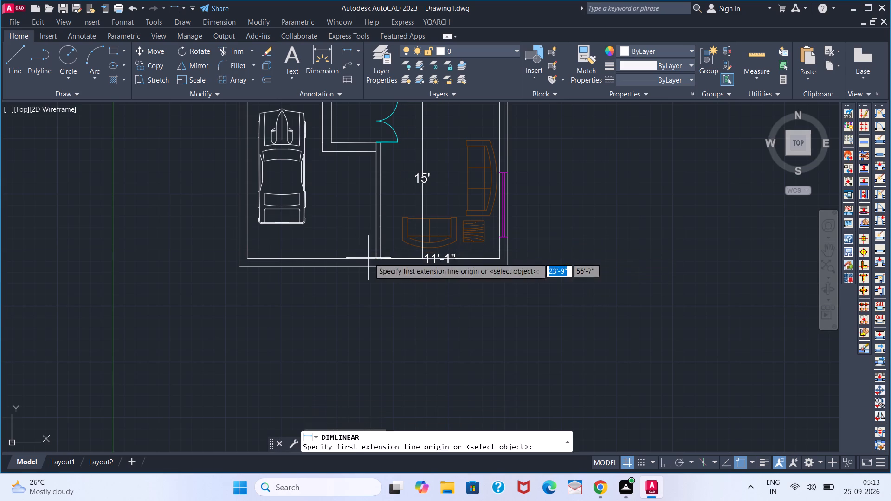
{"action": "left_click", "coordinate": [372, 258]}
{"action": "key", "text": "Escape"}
Dimension the car porch's inner width above its bottom wall and its inner depth beside the outer wall.
{"action": "key", "text": "space"}
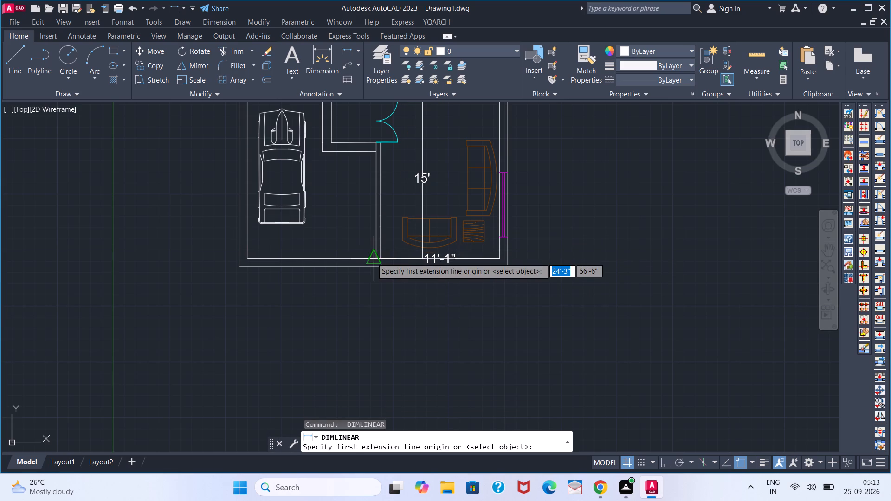
{"action": "scroll", "coordinate": [374, 257], "scroll_direction": "up", "scroll_amount": 2}
{"action": "left_click", "coordinate": [376, 262]}
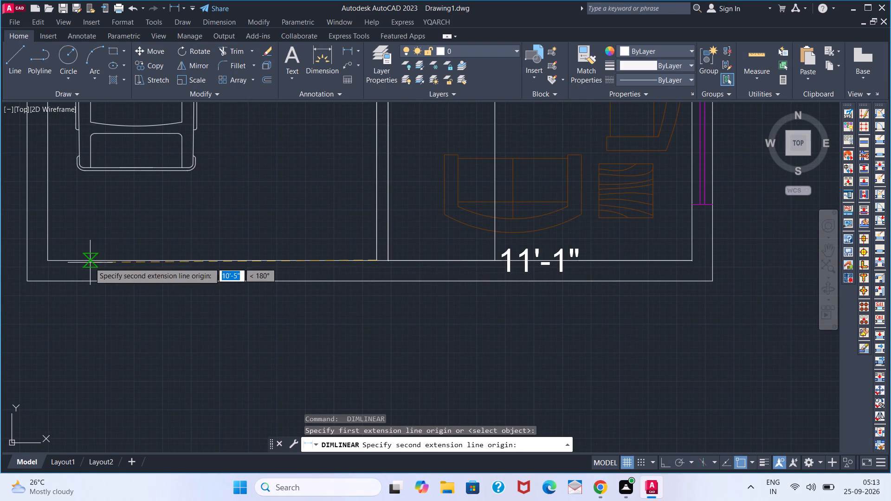
{"action": "left_click", "coordinate": [48, 260]}
{"action": "left_click", "coordinate": [65, 242]}
{"action": "key", "text": "space"}
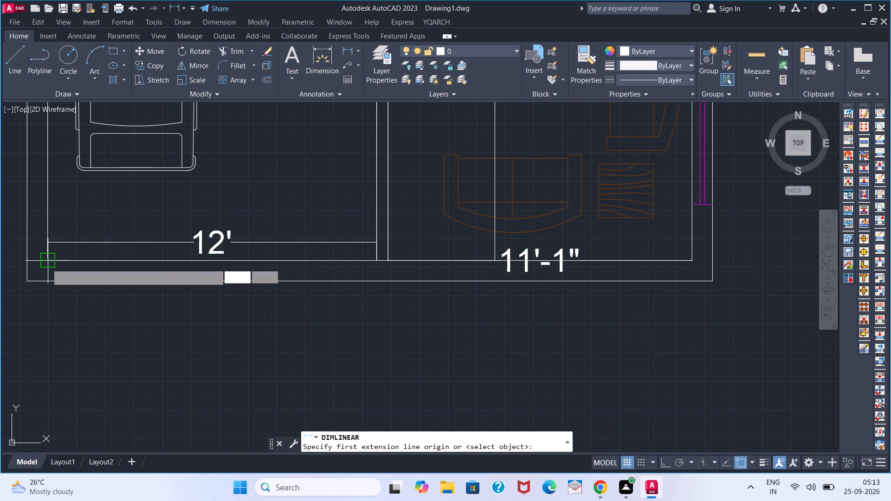
{"action": "left_click", "coordinate": [46, 264]}
{"action": "scroll", "coordinate": [50, 229], "scroll_direction": "down", "scroll_amount": 3}
{"action": "scroll", "coordinate": [39, 133], "scroll_direction": "up", "scroll_amount": 3}
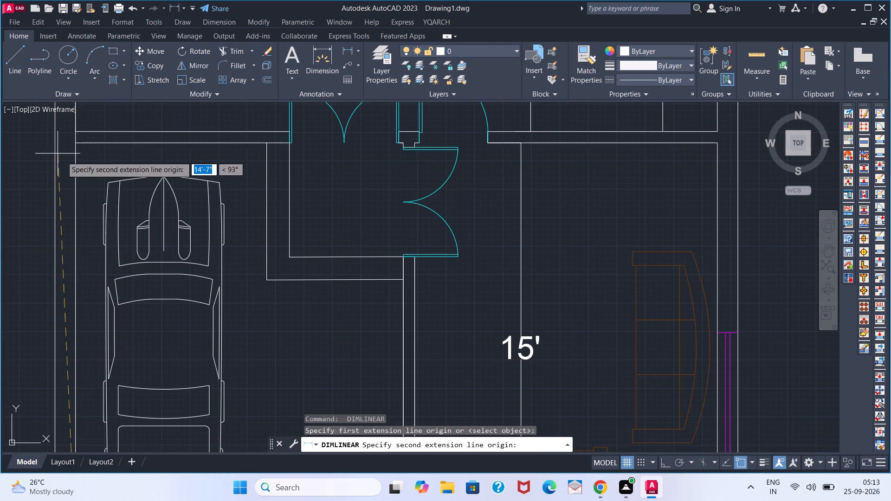
{"action": "left_click", "coordinate": [74, 144]}
{"action": "left_click", "coordinate": [95, 154]}
Dimension the dining area's inner depth and width, placing the width above the dining table.
{"action": "scroll", "coordinate": [96, 188], "scroll_direction": "down", "scroll_amount": 3}
{"action": "middle_click_drag", "start_coordinate": [109, 176], "coordinate": [110, 186]}
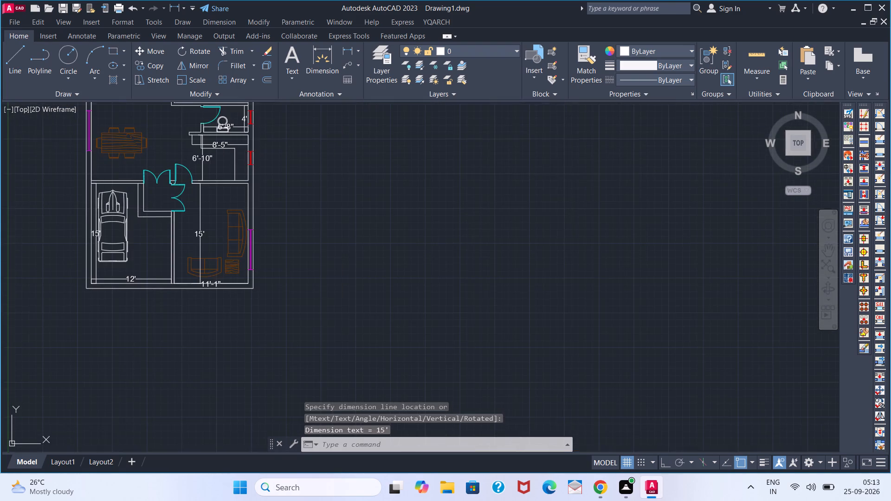
{"action": "middle_click_drag", "start_coordinate": [110, 186], "coordinate": [114, 276]}
{"action": "key", "text": "space"}
{"action": "left_click", "coordinate": [89, 277]}
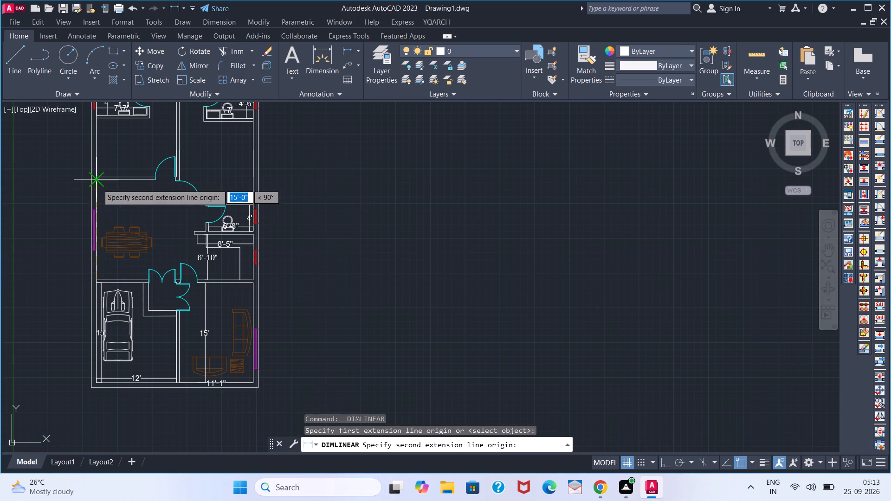
{"action": "left_click", "coordinate": [97, 184]}
{"action": "left_click", "coordinate": [115, 188]}
{"action": "key", "text": "space"}
{"action": "scroll", "coordinate": [102, 203], "scroll_direction": "up", "scroll_amount": 2}
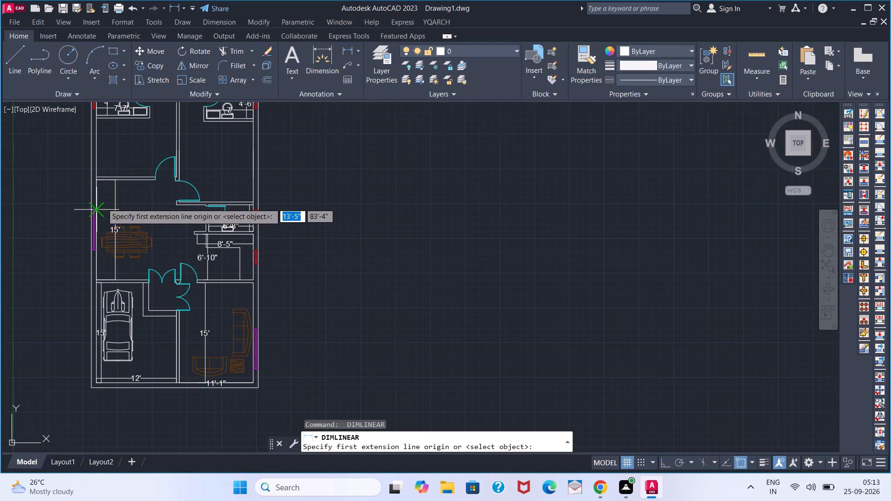
{"action": "left_click", "coordinate": [292, 209]}
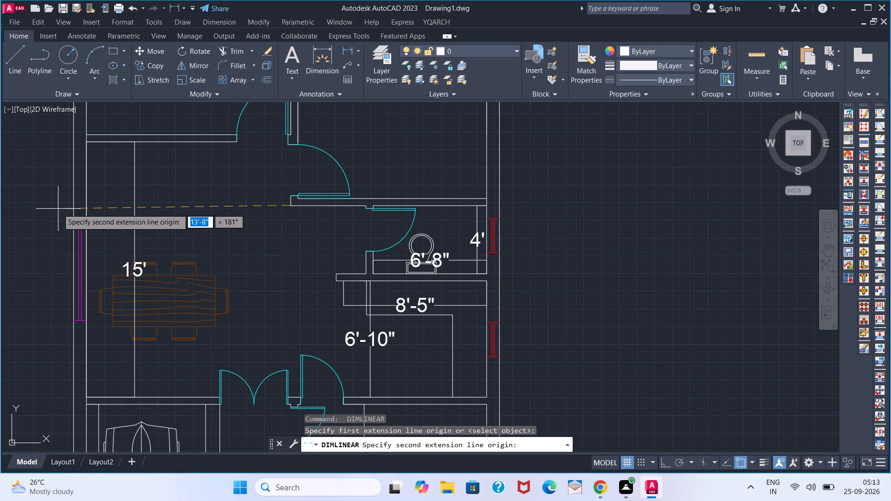
{"action": "double_click", "coordinate": [90, 208]}
{"action": "scroll", "coordinate": [118, 247], "scroll_direction": "down", "scroll_amount": 3}
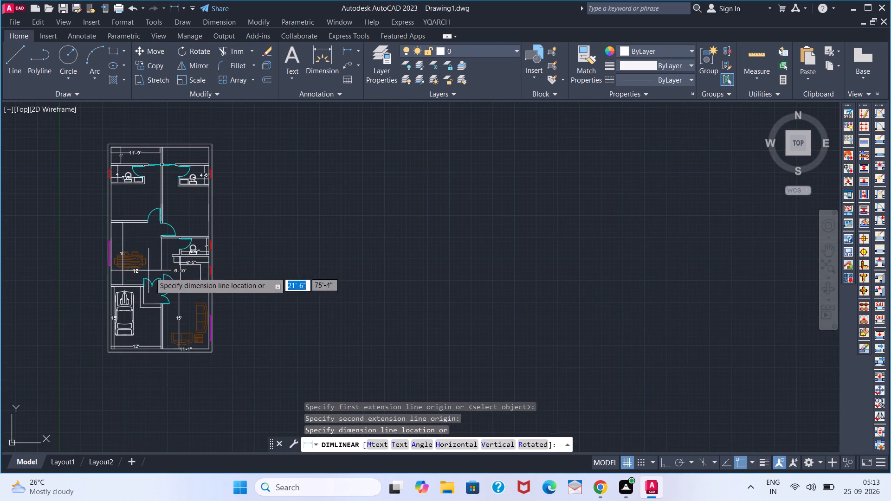
{"action": "left_click", "coordinate": [139, 237]}
Dimension the left bedroom's depth below its bathroom and its inner width, placing both dimensions inside the room.
{"action": "scroll", "coordinate": [126, 195], "scroll_direction": "up", "scroll_amount": 2}
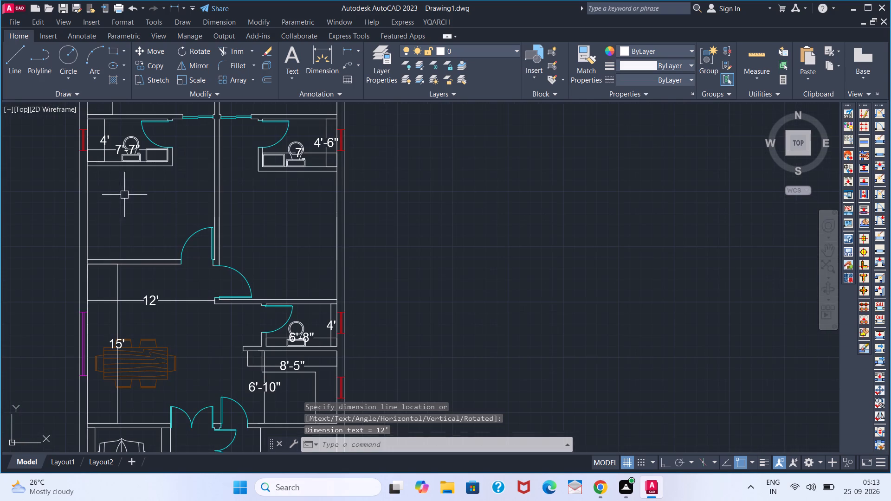
{"action": "key", "text": "space"}
{"action": "left_click", "coordinate": [87, 167]}
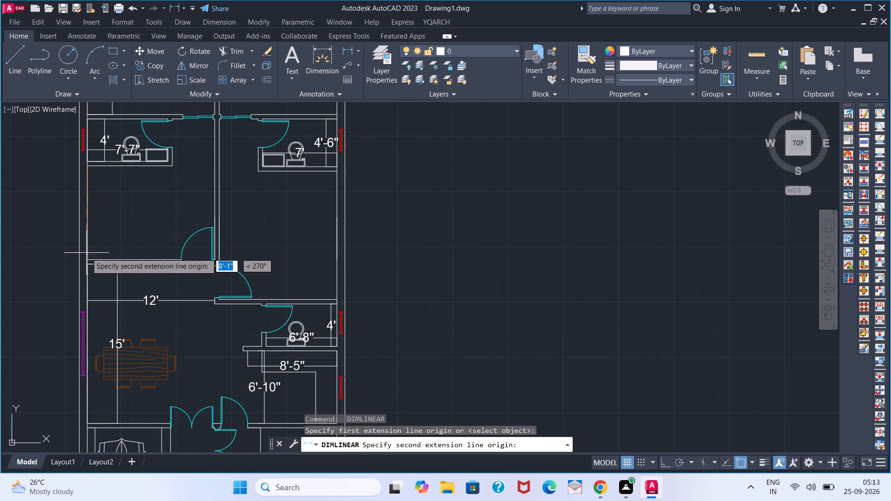
{"action": "left_click", "coordinate": [86, 255]}
{"action": "left_click", "coordinate": [110, 244]}
{"action": "key", "text": "space"}
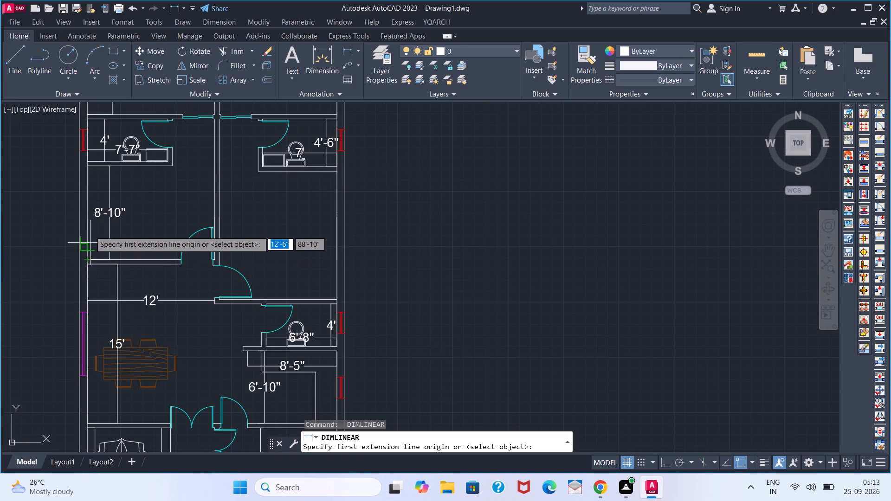
{"action": "left_click", "coordinate": [88, 180]}
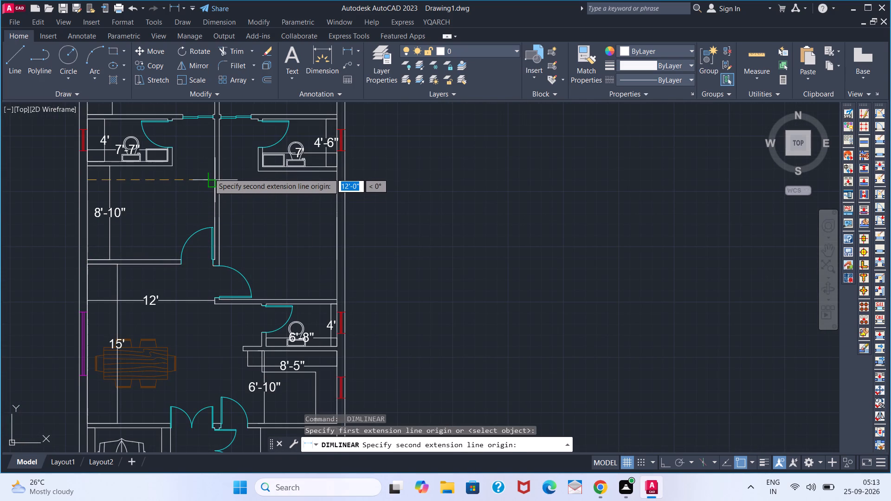
{"action": "left_click", "coordinate": [209, 174]}
{"action": "left_click", "coordinate": [207, 185]}
Dimension the right bedroom's inner width and its depth below the bathroom, placing both dimensions inside the room.
{"action": "key", "text": "space"}
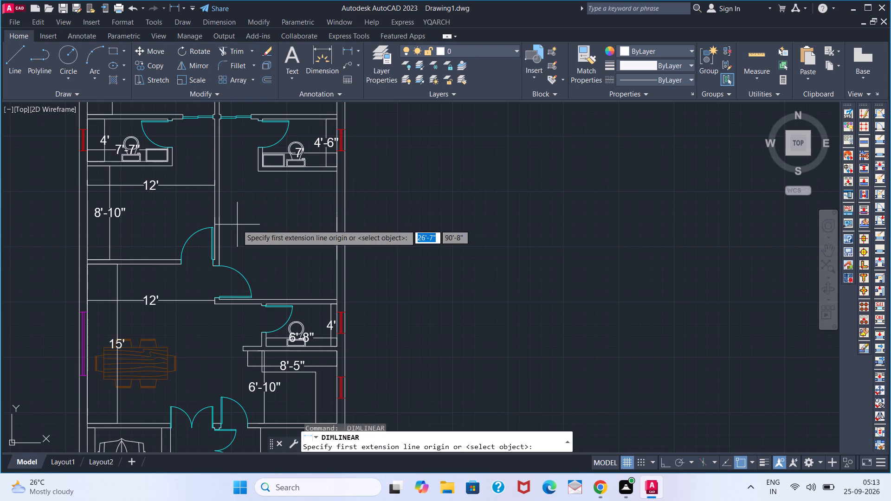
{"action": "left_click", "coordinate": [224, 215]}
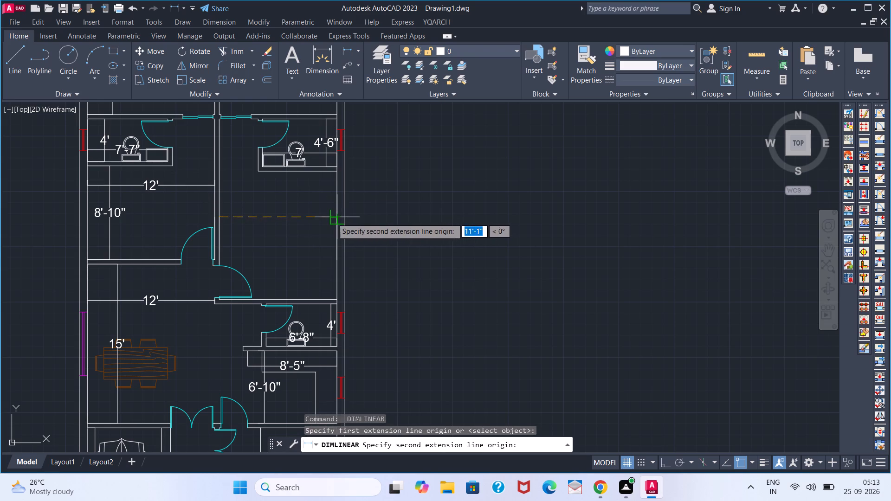
{"action": "left_click", "coordinate": [332, 218]}
{"action": "left_click", "coordinate": [333, 225]}
{"action": "key", "text": "space"}
{"action": "left_click", "coordinate": [335, 296]}
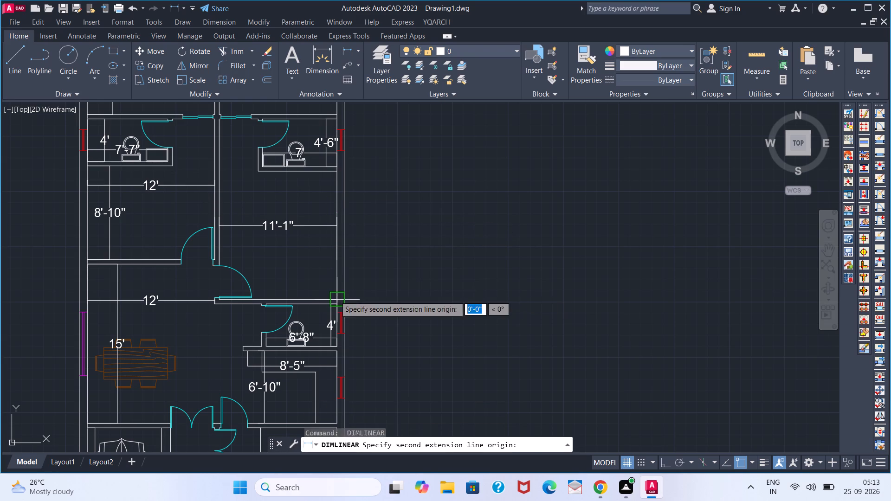
{"action": "left_click", "coordinate": [335, 177]}
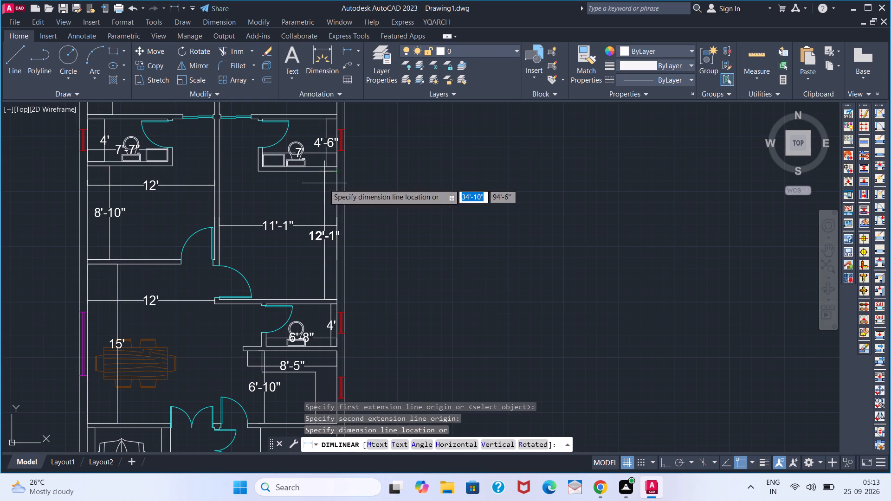
{"action": "left_click", "coordinate": [324, 184]}
Look over the whole floor plan to check the dimensions placed in each room.
{"action": "scroll", "coordinate": [238, 246], "scroll_direction": "down", "scroll_amount": 1}
{"action": "middle_click_drag", "start_coordinate": [154, 275], "coordinate": [222, 241]}
{"action": "middle_click_drag", "start_coordinate": [287, 214], "coordinate": [299, 206]}
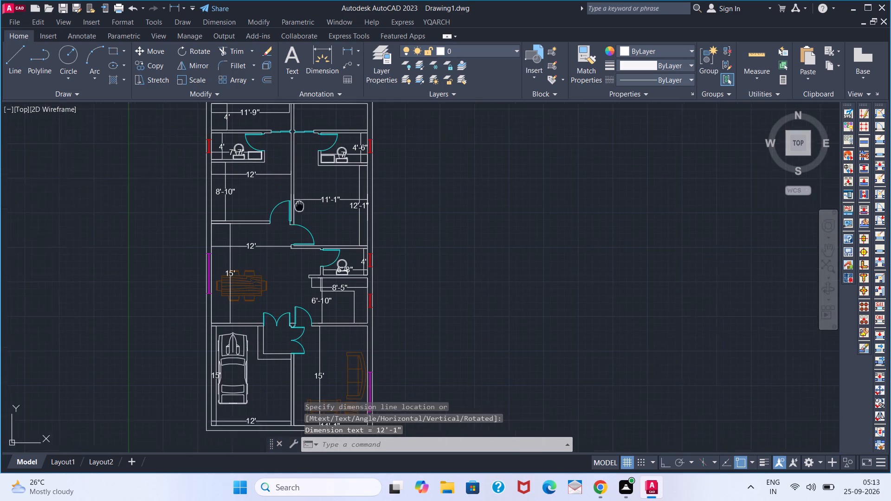
{"action": "middle_click_drag", "start_coordinate": [251, 218], "coordinate": [244, 299]}
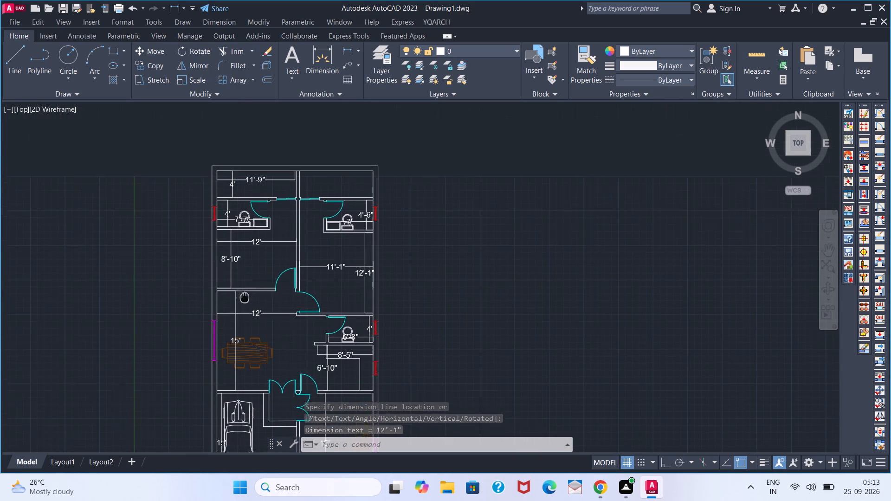
{"action": "scroll", "coordinate": [176, 224], "scroll_direction": "down", "scroll_amount": 1}
{"action": "middle_click_drag", "start_coordinate": [155, 262], "coordinate": [206, 213]}
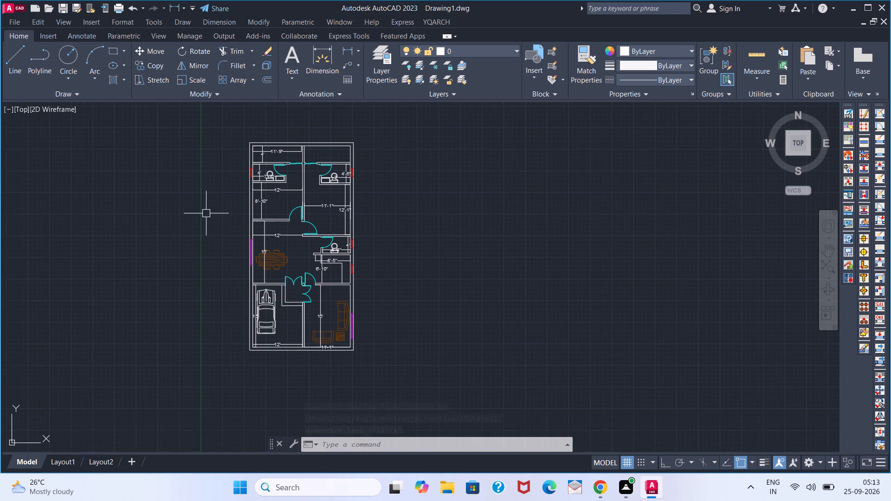
{"action": "scroll", "coordinate": [240, 269], "scroll_direction": "up", "scroll_amount": 2}
{"action": "scroll", "coordinate": [238, 257], "scroll_direction": "down", "scroll_amount": 1}
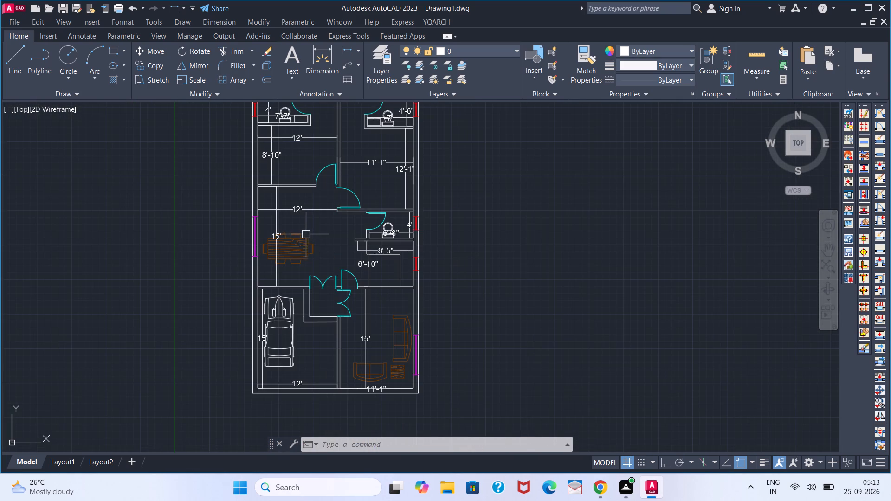
Insert the Bed - Queen block from the Home - Space Planner library in the empty area beside the floor plan.
{"action": "key", "text": "ctrl+3"}
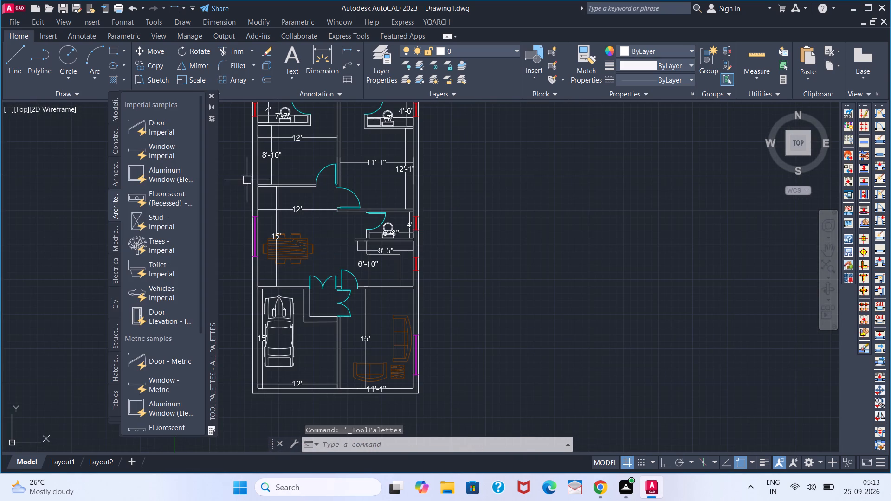
{"action": "left_click", "coordinate": [209, 95]}
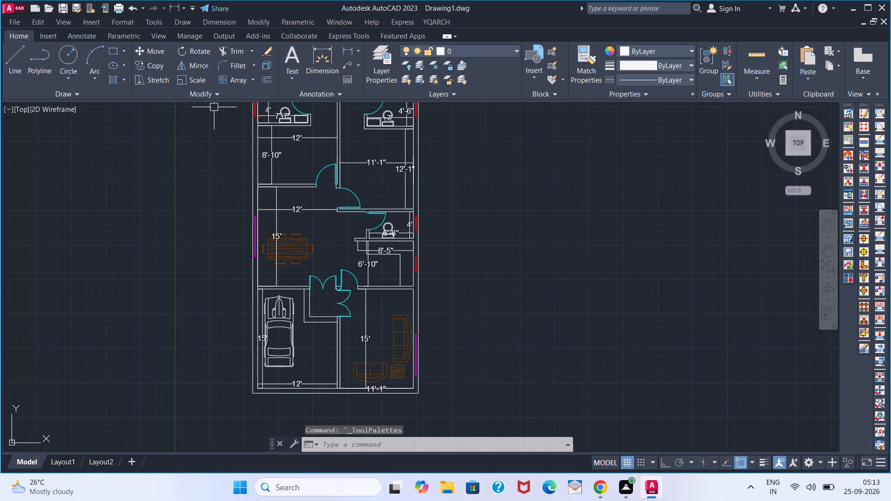
{"action": "key", "text": "ctrl+2"}
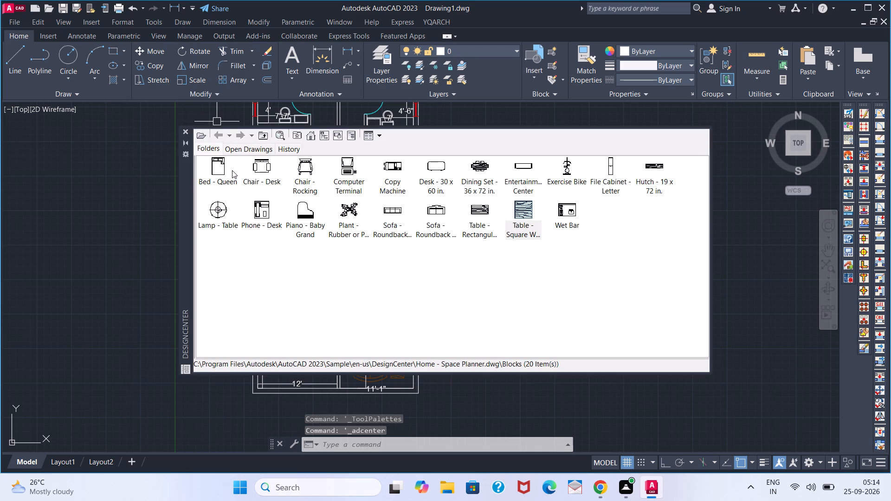
{"action": "left_click_drag", "start_coordinate": [219, 170], "coordinate": [118, 188]}
{"action": "left_click", "coordinate": [117, 188]}
{"action": "key", "text": "Escape"}
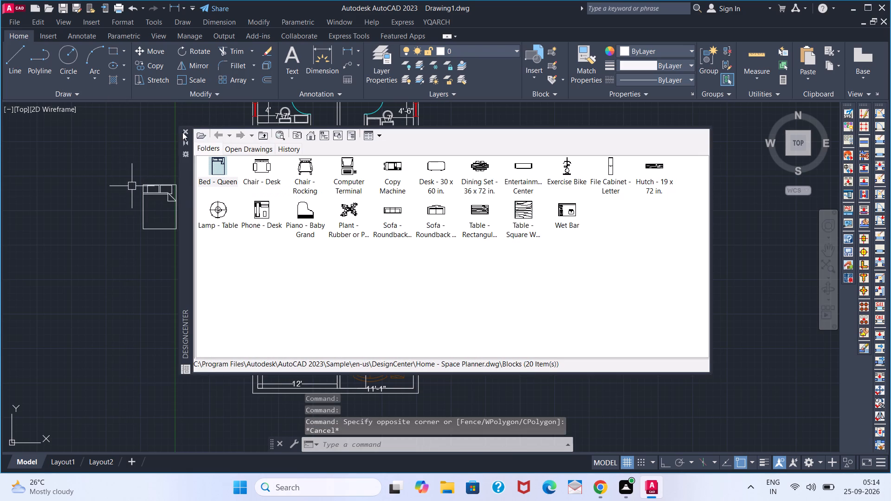
{"action": "left_click", "coordinate": [182, 132]}
Assign the inserted queen bed to the FURNITURE layer.
{"action": "left_click", "coordinate": [144, 193]}
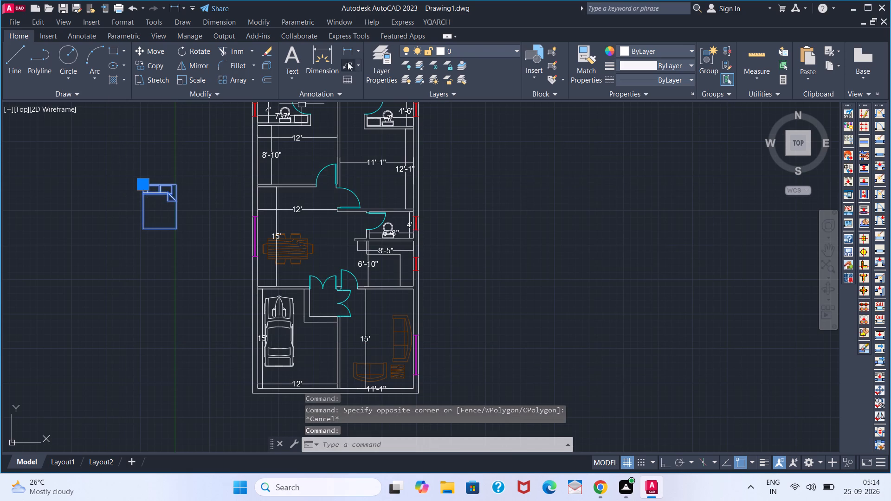
{"action": "left_click", "coordinate": [491, 55]}
{"action": "left_click", "coordinate": [473, 120]}
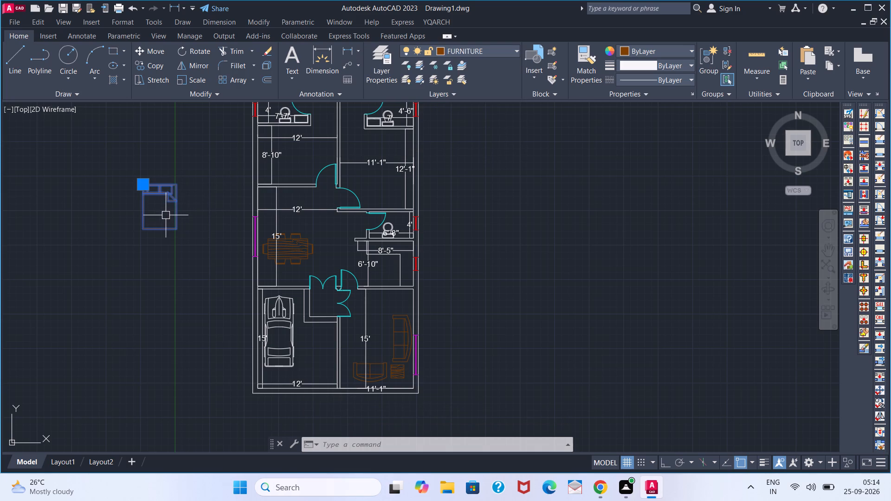
Rotate the queen bed 90° counterclockwise with Ortho on, so its pillow end faces left.
{"action": "key", "text": "r"}
{"action": "key", "text": "o"}
{"action": "key", "text": "Return"}
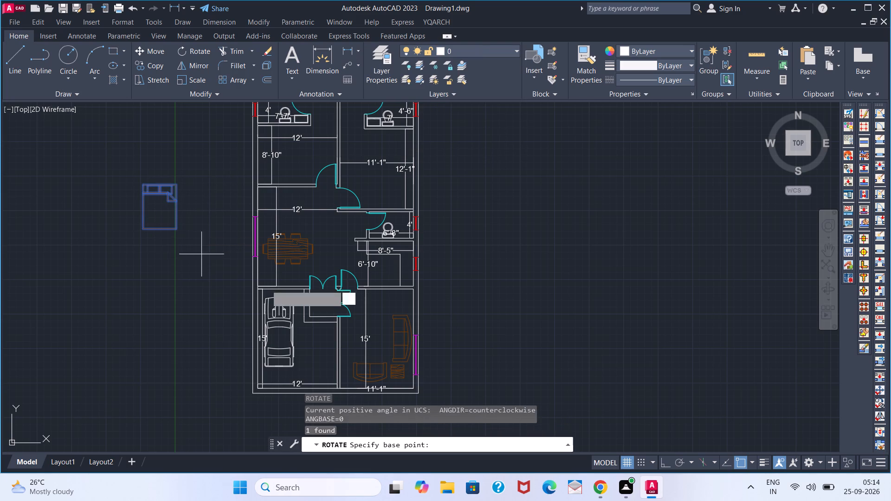
{"action": "left_click", "coordinate": [667, 463]}
{"action": "left_click", "coordinate": [145, 243]}
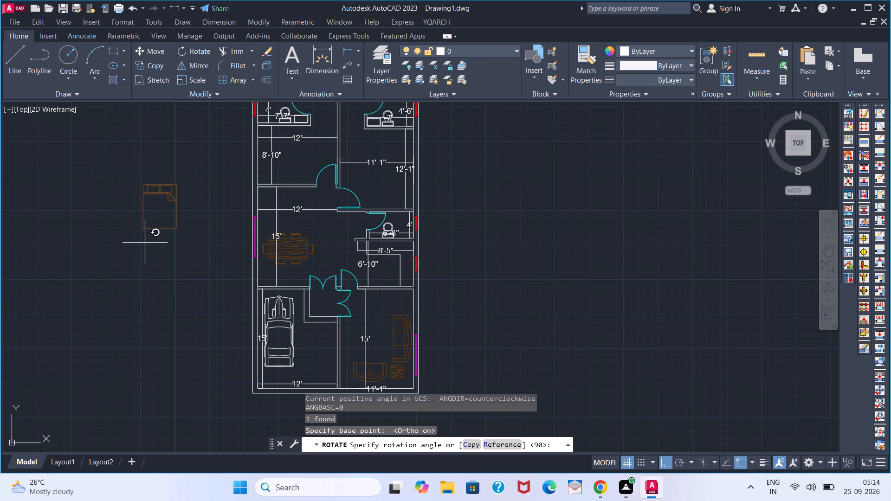
{"action": "left_click", "coordinate": [84, 180]}
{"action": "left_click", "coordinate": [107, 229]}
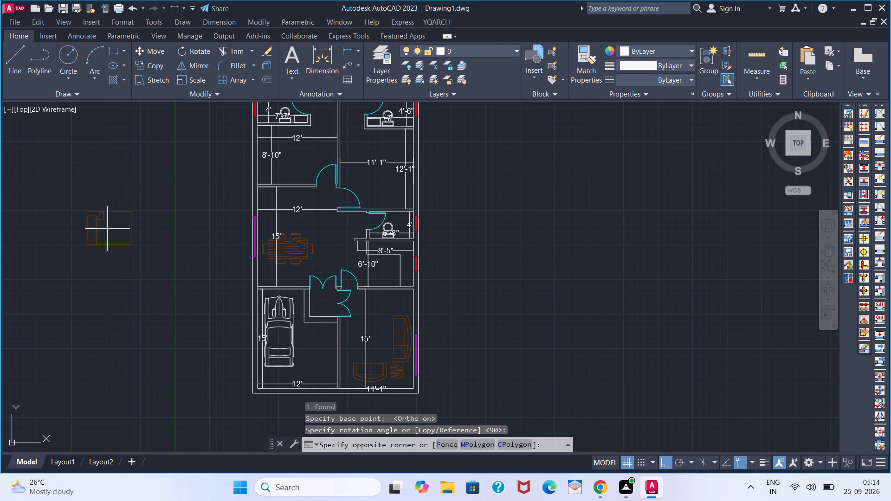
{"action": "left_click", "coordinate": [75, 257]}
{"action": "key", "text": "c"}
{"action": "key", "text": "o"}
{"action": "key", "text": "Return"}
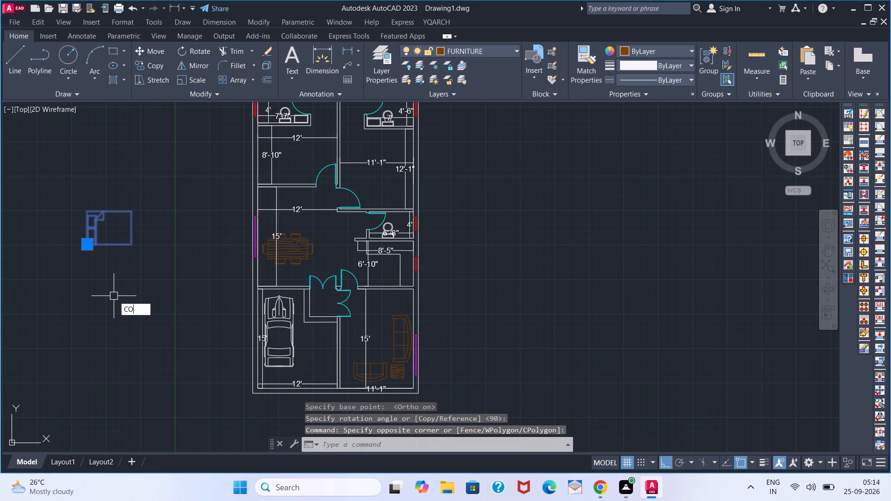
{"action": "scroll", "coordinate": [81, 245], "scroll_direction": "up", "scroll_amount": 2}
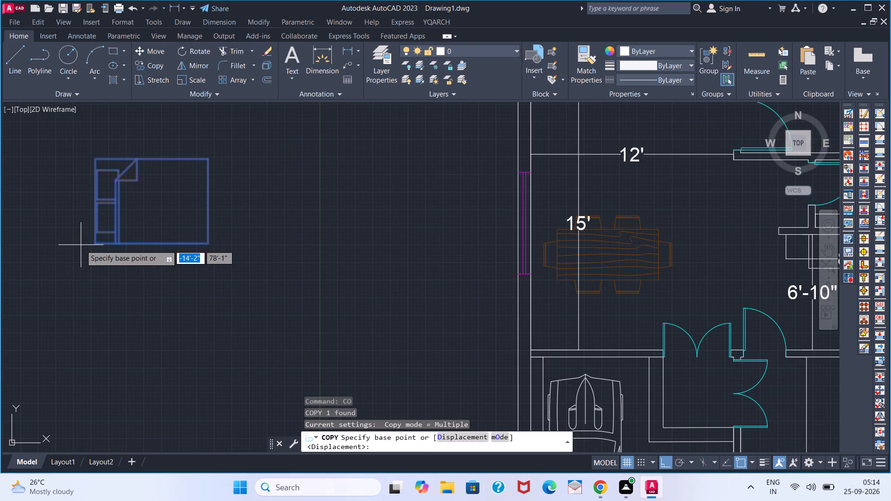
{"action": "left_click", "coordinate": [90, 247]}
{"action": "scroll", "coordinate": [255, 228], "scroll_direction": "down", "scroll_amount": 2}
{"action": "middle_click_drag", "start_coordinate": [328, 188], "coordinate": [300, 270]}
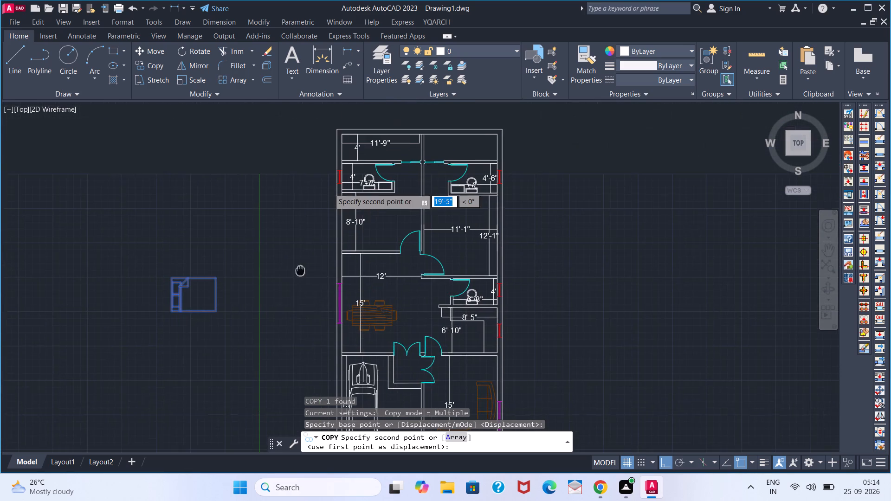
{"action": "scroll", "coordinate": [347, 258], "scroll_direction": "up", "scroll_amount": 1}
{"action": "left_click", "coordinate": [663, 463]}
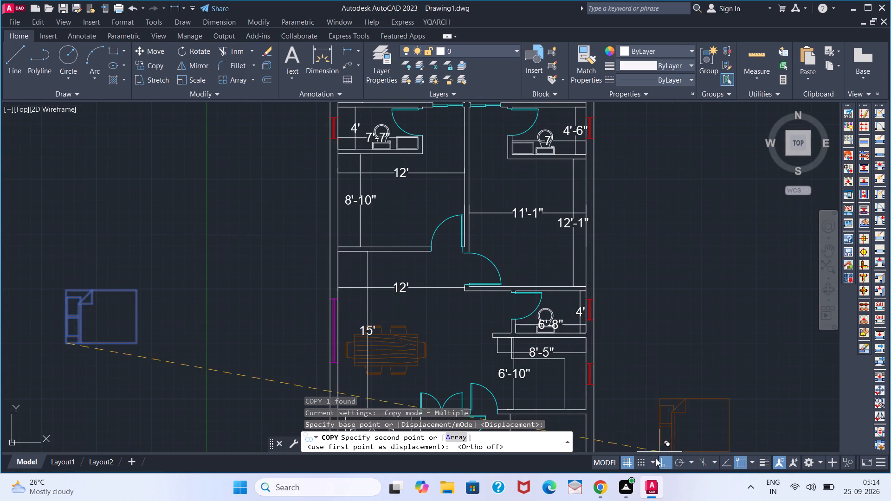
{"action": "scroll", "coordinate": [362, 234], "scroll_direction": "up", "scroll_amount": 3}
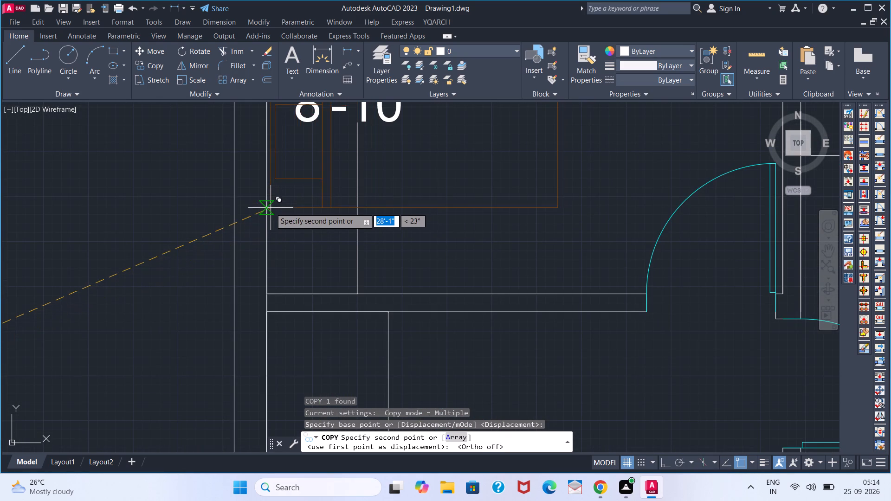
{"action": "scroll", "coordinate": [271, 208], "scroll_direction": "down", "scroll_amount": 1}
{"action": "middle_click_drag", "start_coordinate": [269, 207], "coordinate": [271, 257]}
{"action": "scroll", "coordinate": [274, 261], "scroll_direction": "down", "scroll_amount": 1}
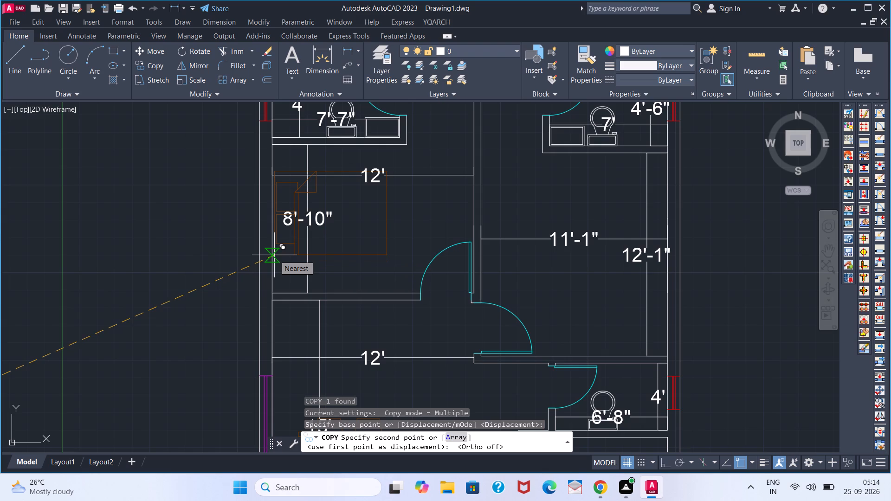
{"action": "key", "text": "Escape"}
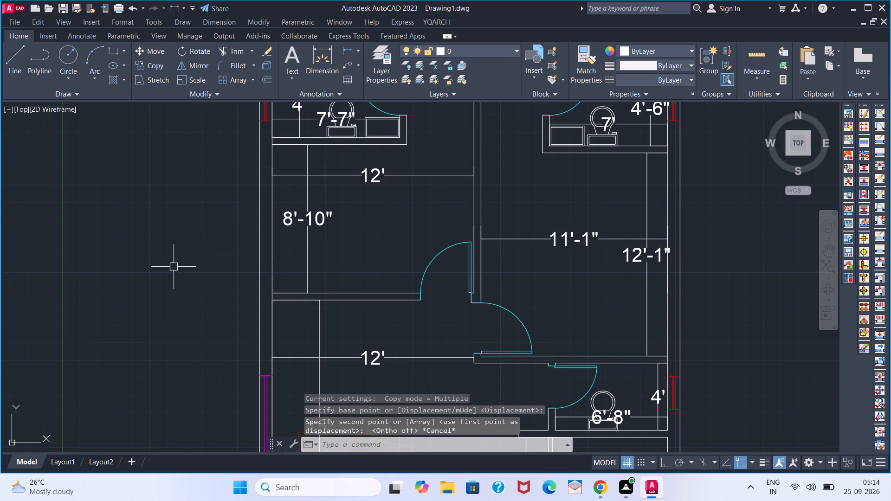
Rotate the queen bed beside the plan another 90° counterclockwise, so its pillow end faces down.
{"action": "scroll", "coordinate": [174, 267], "scroll_direction": "down", "scroll_amount": 2}
{"action": "left_click", "coordinate": [84, 302]}
{"action": "type", "text": "RO"}
{"action": "key", "text": "Return"}
{"action": "left_click", "coordinate": [84, 302]}
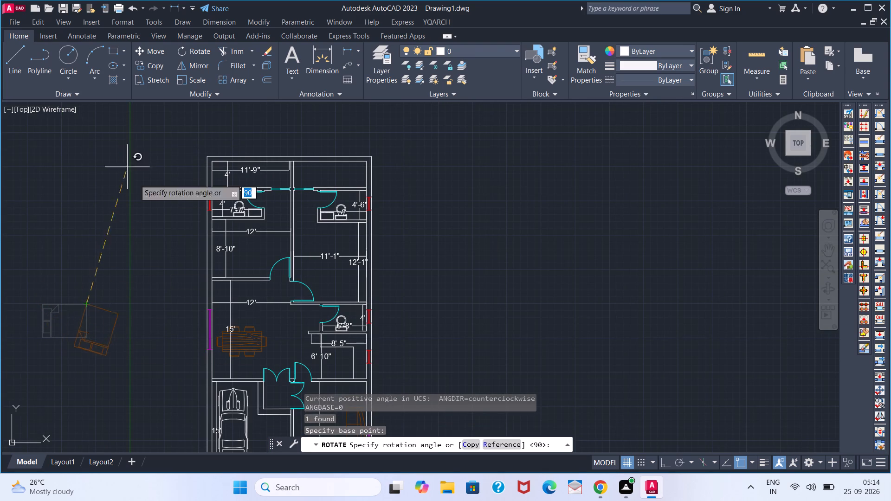
{"action": "left_click", "coordinate": [660, 457]}
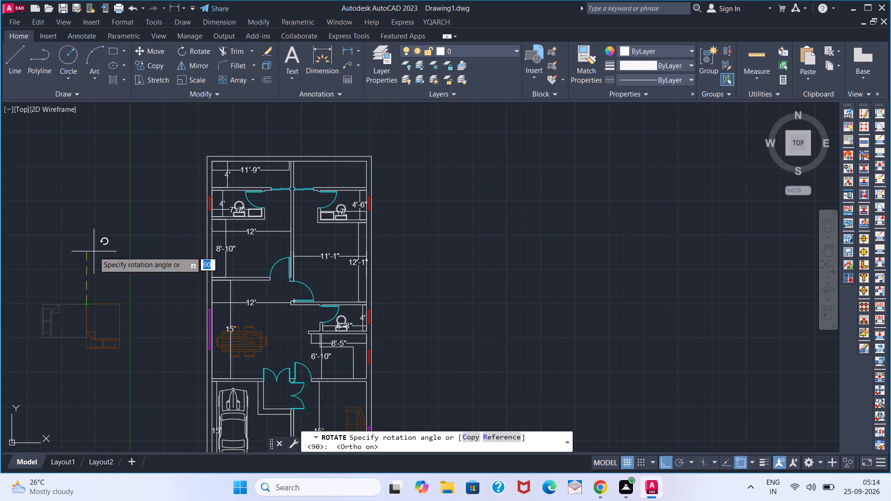
{"action": "left_click", "coordinate": [71, 248]}
{"action": "left_click", "coordinate": [115, 310]}
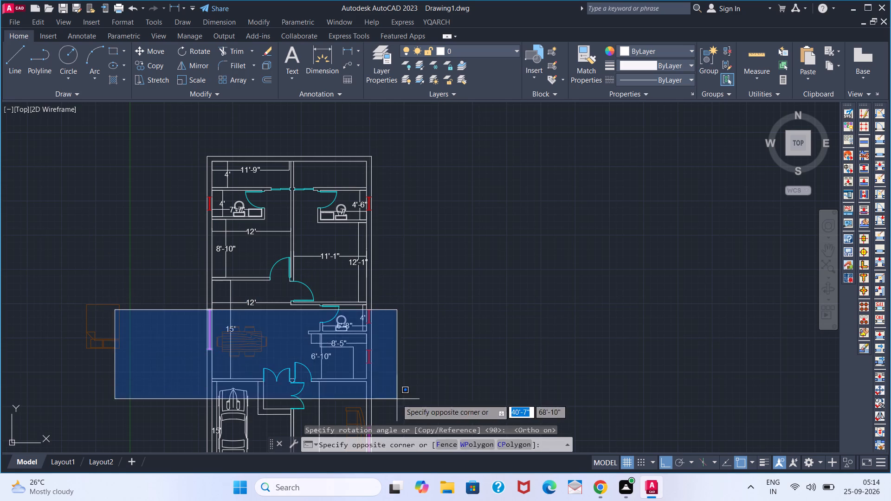
{"action": "key", "text": "Escape"}
Copy the queen bed by its lower-right corner into the left bedroom, with its pillow end against the bottom wall.
{"action": "left_click", "coordinate": [669, 462]}
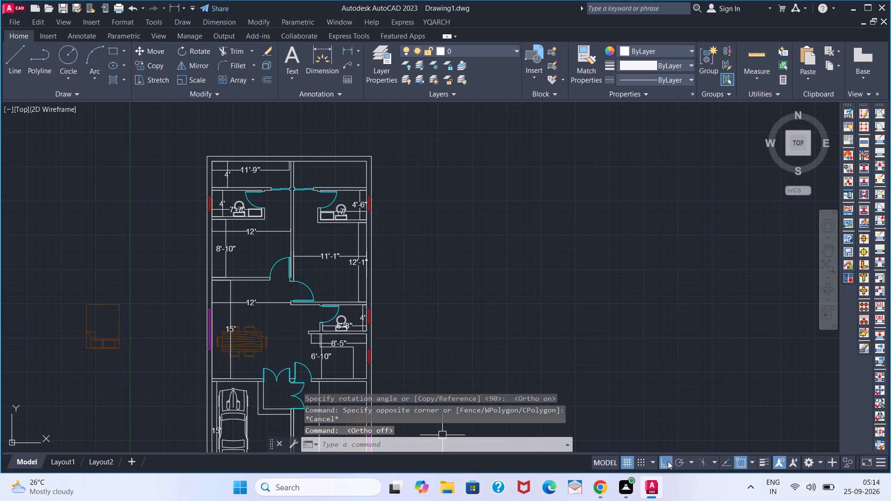
{"action": "left_click", "coordinate": [85, 329]}
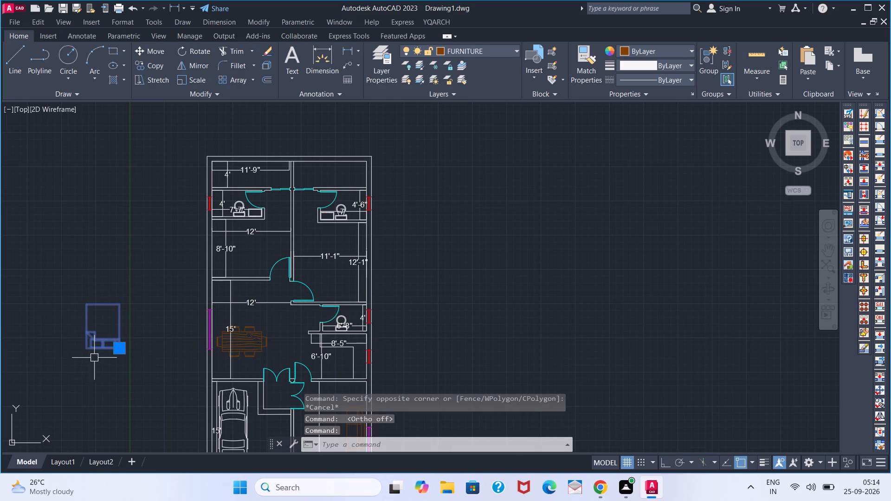
{"action": "type", "text": "CO"}
{"action": "key", "text": "Return"}
{"action": "scroll", "coordinate": [120, 355], "scroll_direction": "up", "scroll_amount": 3}
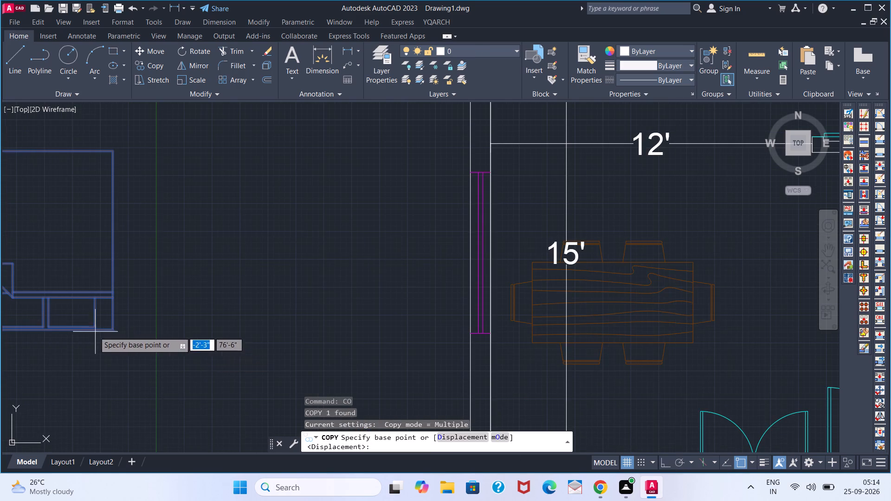
{"action": "scroll", "coordinate": [70, 326], "scroll_direction": "down", "scroll_amount": 2}
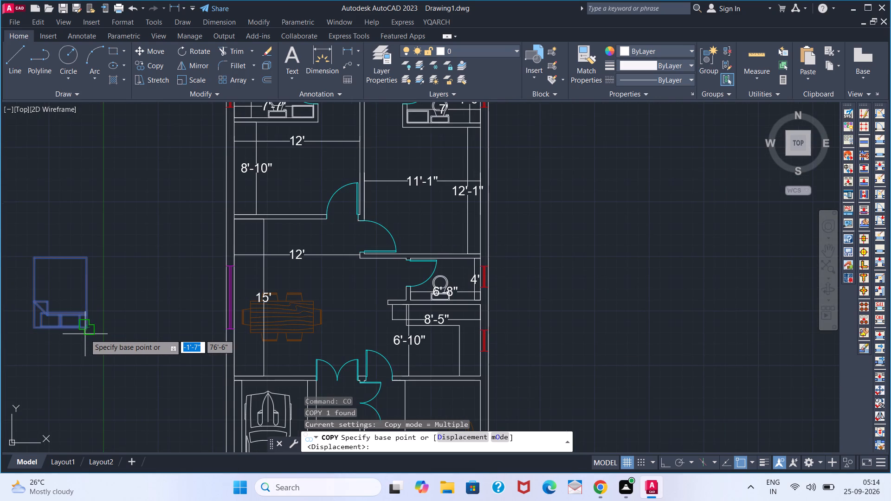
{"action": "scroll", "coordinate": [85, 334], "scroll_direction": "up", "scroll_amount": 3}
{"action": "left_click", "coordinate": [95, 309]}
{"action": "scroll", "coordinate": [144, 302], "scroll_direction": "down", "scroll_amount": 5}
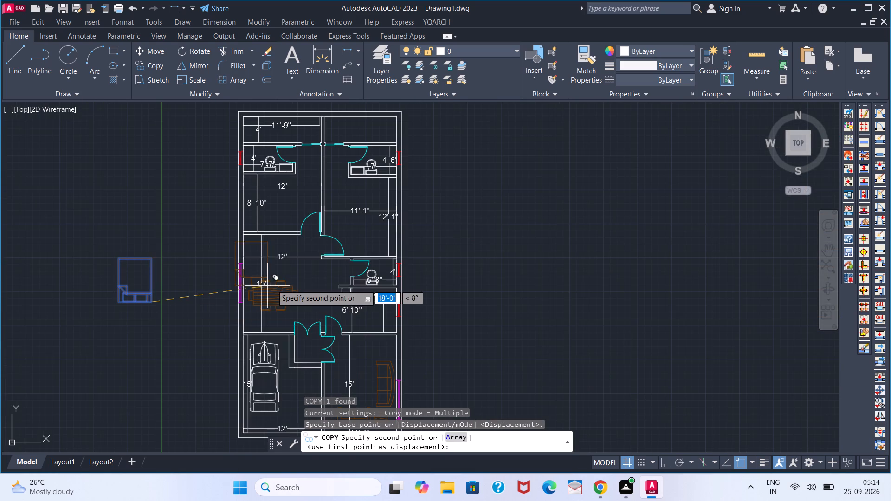
{"action": "scroll", "coordinate": [291, 208], "scroll_direction": "up", "scroll_amount": 3}
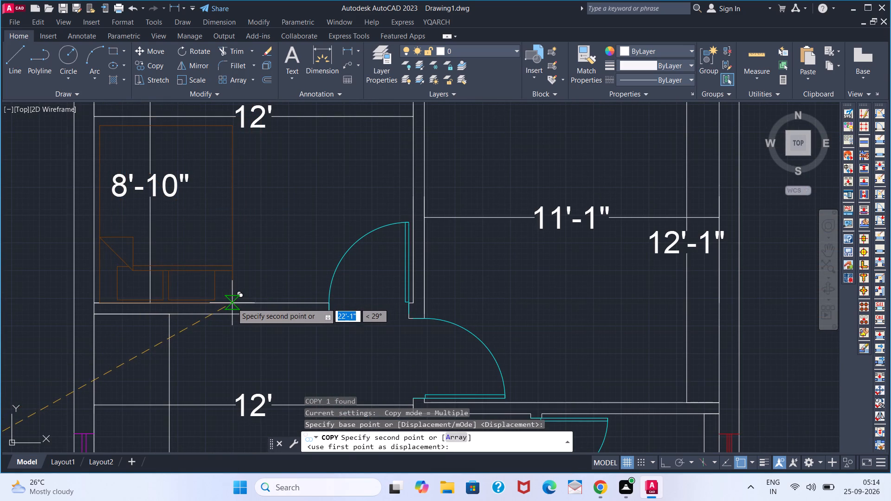
{"action": "scroll", "coordinate": [250, 303], "scroll_direction": "down", "scroll_amount": 1}
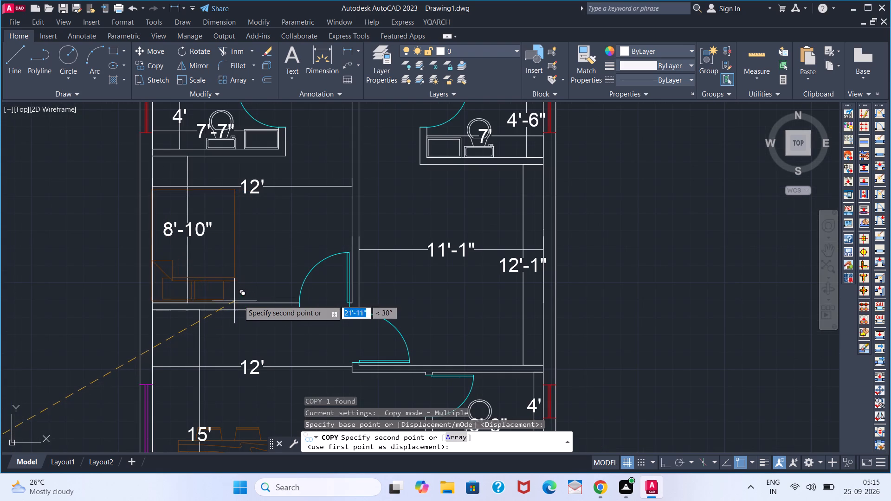
{"action": "left_click", "coordinate": [239, 300]}
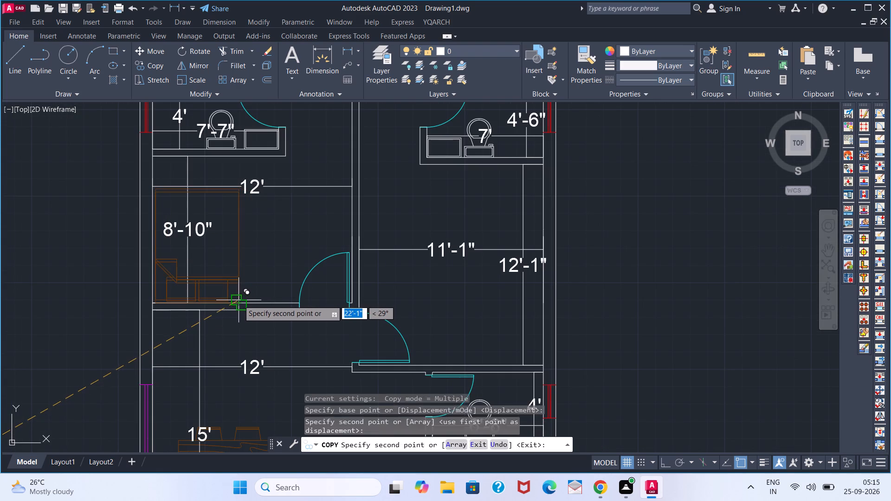
{"action": "key", "text": "Escape"}
Move the copied bed sideways so it sits flush in the left bedroom's lower-left wall corner.
{"action": "left_click", "coordinate": [167, 284]}
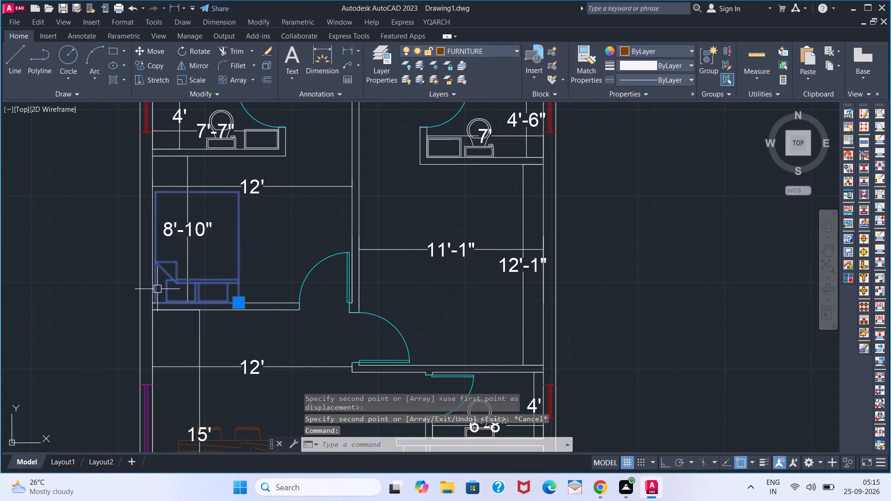
{"action": "key", "text": "m"}
{"action": "key", "text": "Return"}
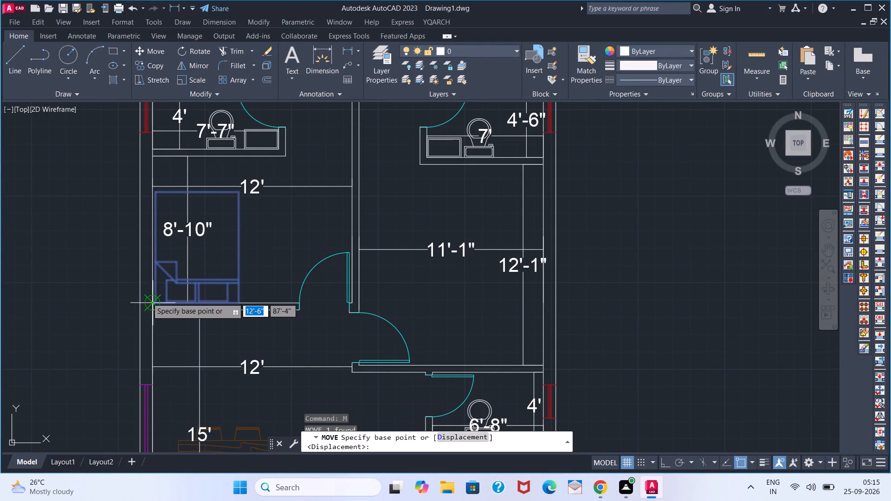
{"action": "scroll", "coordinate": [147, 298], "scroll_direction": "up", "scroll_amount": 3}
{"action": "left_click", "coordinate": [170, 320]}
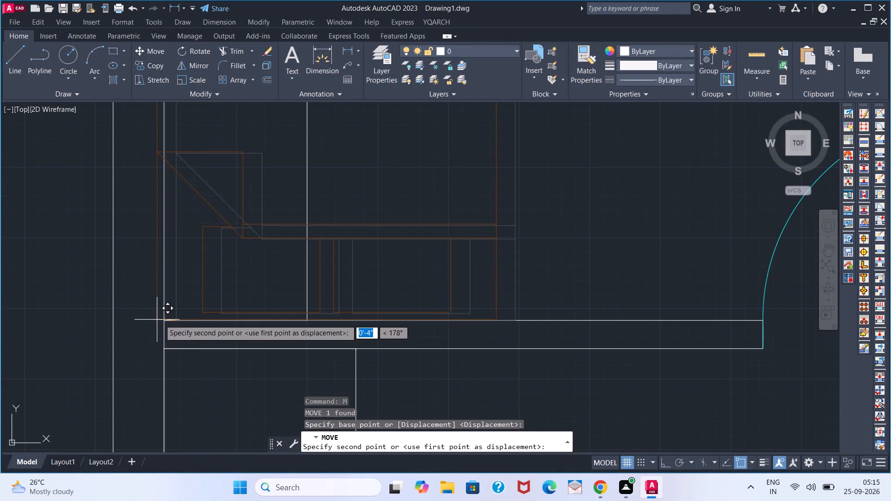
{"action": "left_click", "coordinate": [161, 320]}
{"action": "scroll", "coordinate": [162, 320], "scroll_direction": "down", "scroll_amount": 5}
{"action": "scroll", "coordinate": [206, 301], "scroll_direction": "up", "scroll_amount": 2}
{"action": "scroll", "coordinate": [200, 303], "scroll_direction": "down", "scroll_amount": 2}
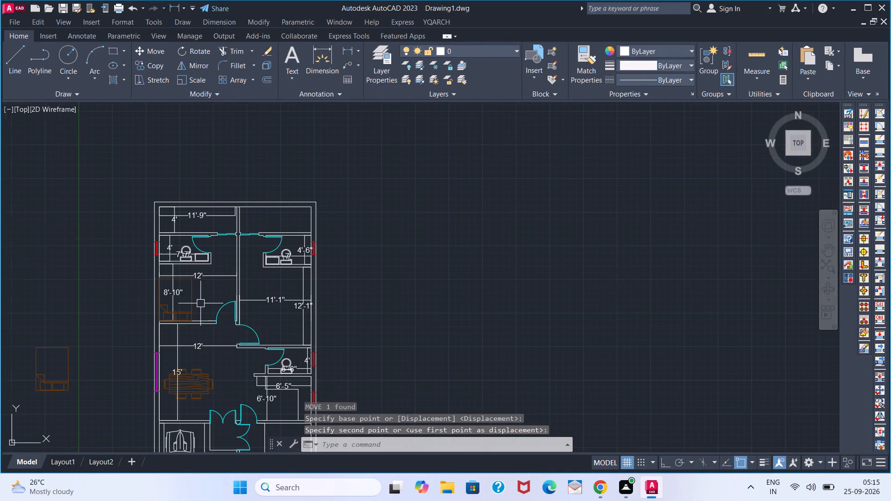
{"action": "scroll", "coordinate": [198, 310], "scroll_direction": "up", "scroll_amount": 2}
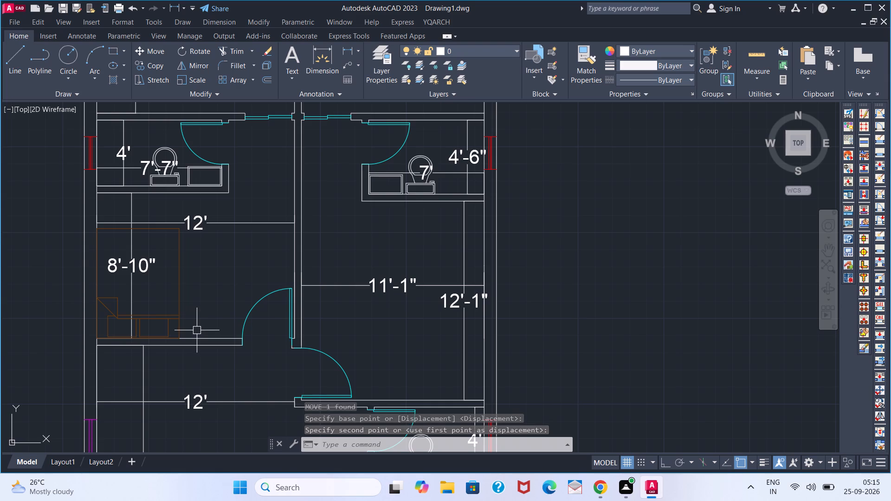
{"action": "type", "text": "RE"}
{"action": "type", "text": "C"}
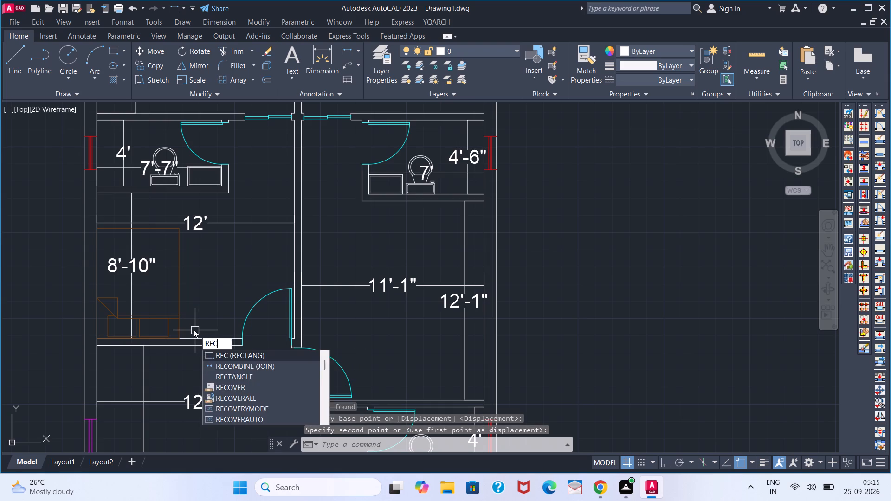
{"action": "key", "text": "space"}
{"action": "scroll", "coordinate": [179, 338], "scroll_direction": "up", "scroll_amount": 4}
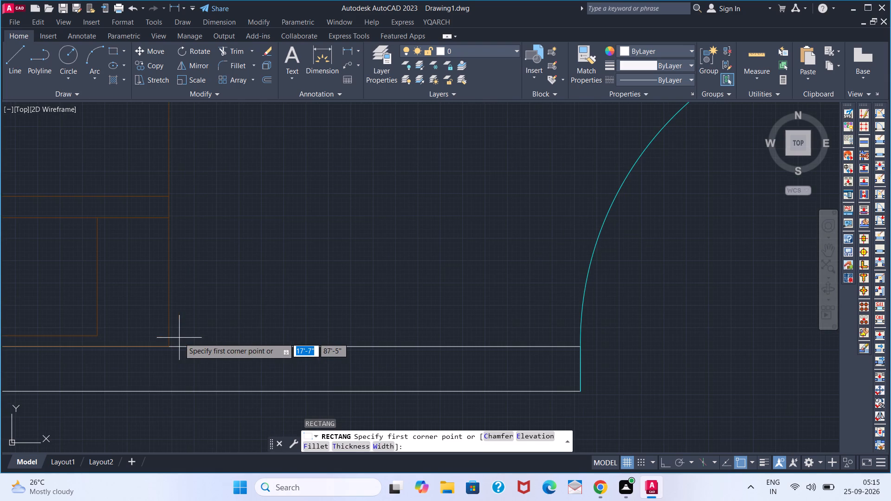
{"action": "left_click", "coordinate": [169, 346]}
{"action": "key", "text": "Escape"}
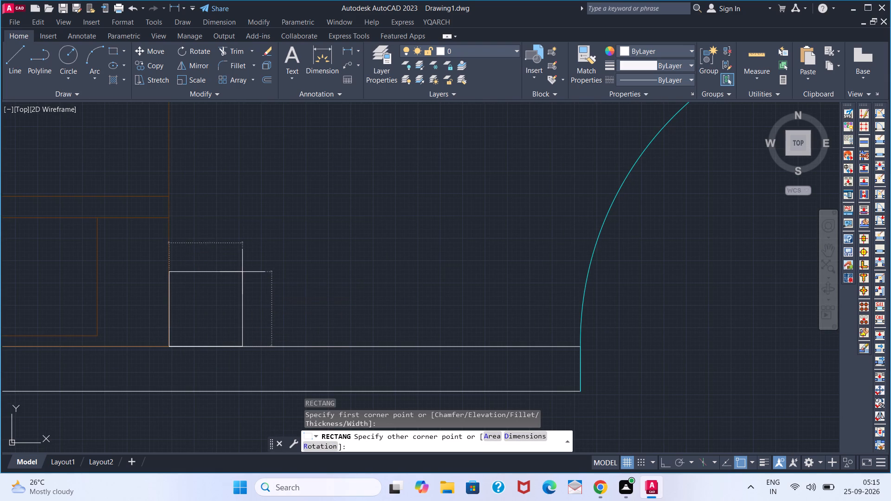
Abandon the rectangle being drawn and make FURNITURE the current layer.
{"action": "left_click", "coordinate": [469, 52]}
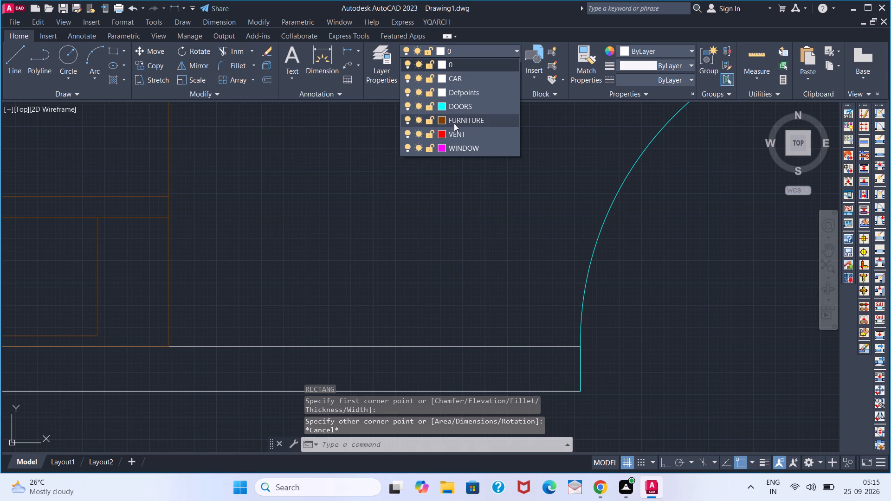
{"action": "left_click", "coordinate": [454, 123]}
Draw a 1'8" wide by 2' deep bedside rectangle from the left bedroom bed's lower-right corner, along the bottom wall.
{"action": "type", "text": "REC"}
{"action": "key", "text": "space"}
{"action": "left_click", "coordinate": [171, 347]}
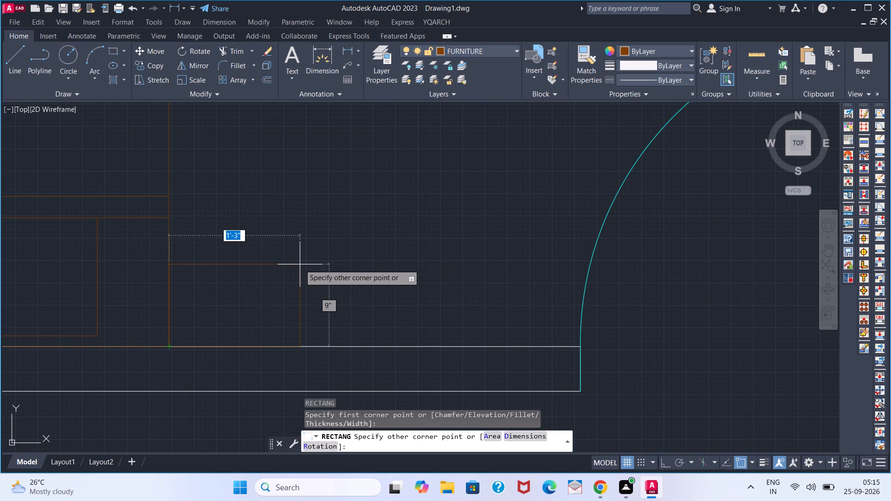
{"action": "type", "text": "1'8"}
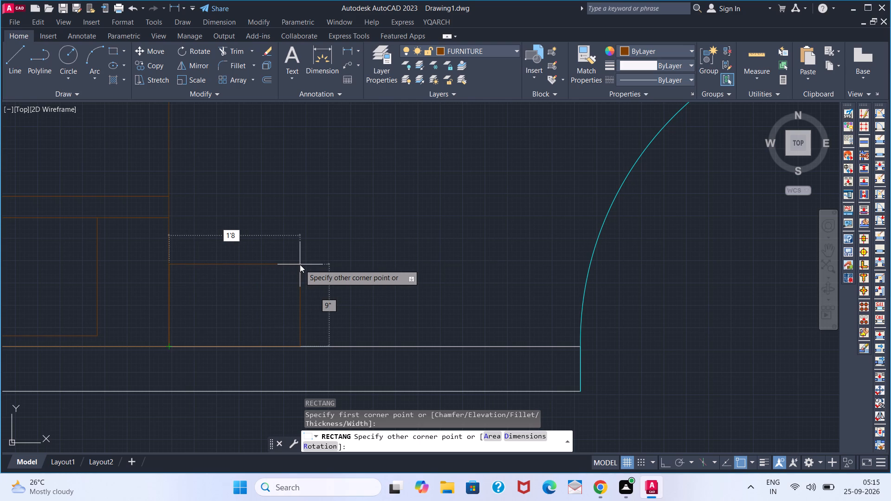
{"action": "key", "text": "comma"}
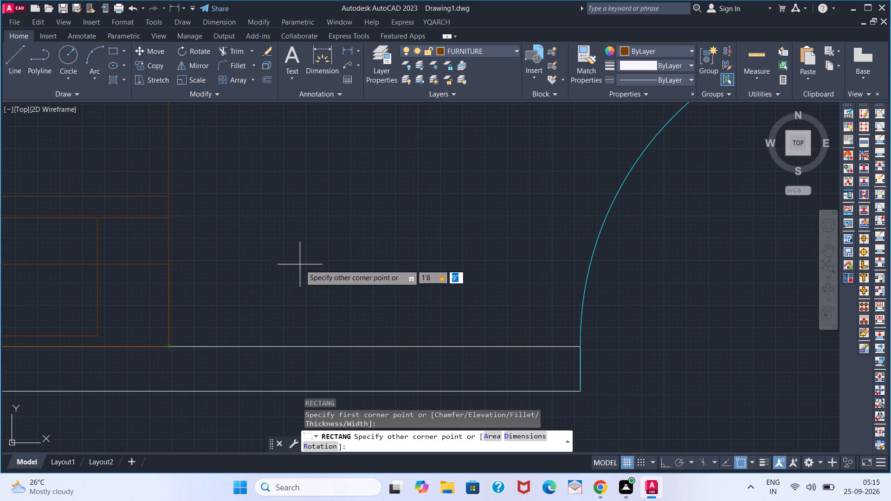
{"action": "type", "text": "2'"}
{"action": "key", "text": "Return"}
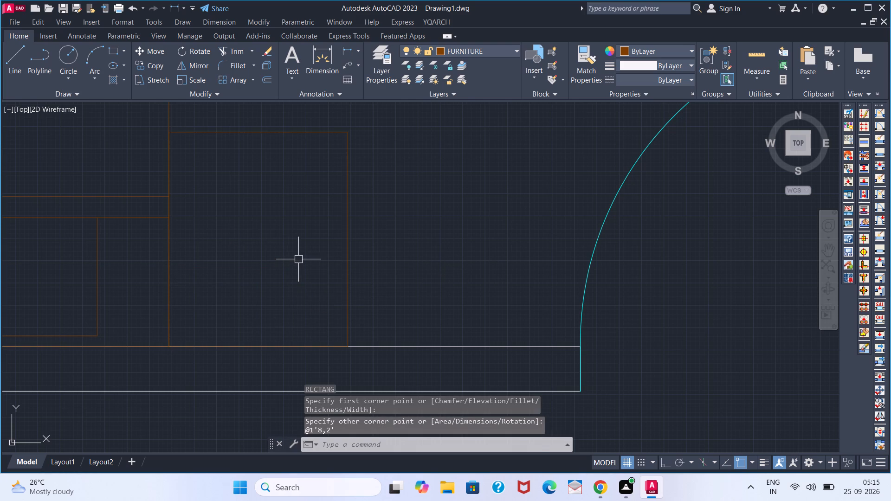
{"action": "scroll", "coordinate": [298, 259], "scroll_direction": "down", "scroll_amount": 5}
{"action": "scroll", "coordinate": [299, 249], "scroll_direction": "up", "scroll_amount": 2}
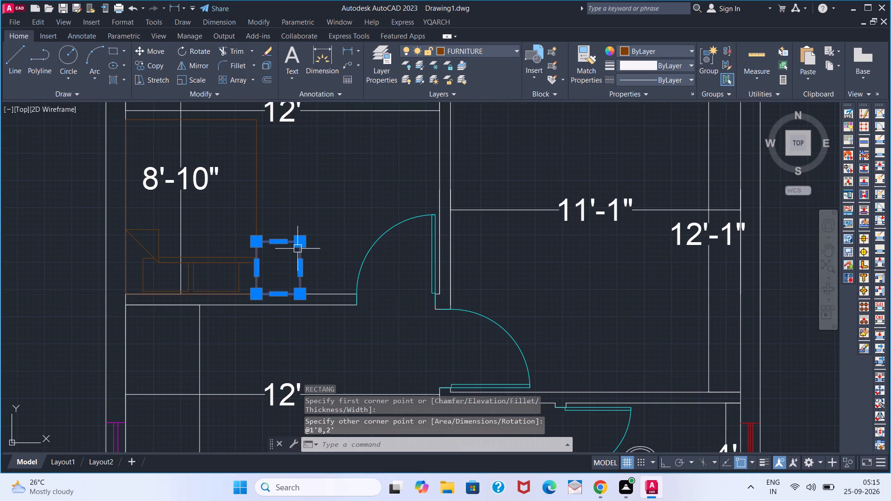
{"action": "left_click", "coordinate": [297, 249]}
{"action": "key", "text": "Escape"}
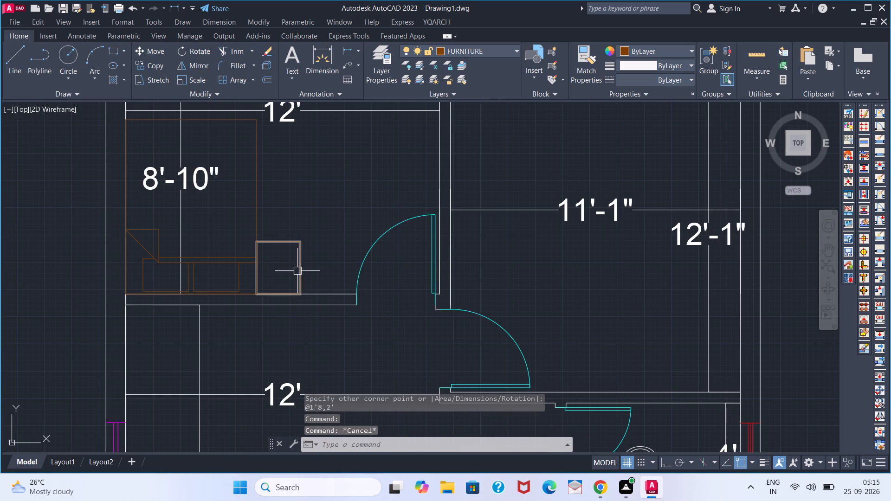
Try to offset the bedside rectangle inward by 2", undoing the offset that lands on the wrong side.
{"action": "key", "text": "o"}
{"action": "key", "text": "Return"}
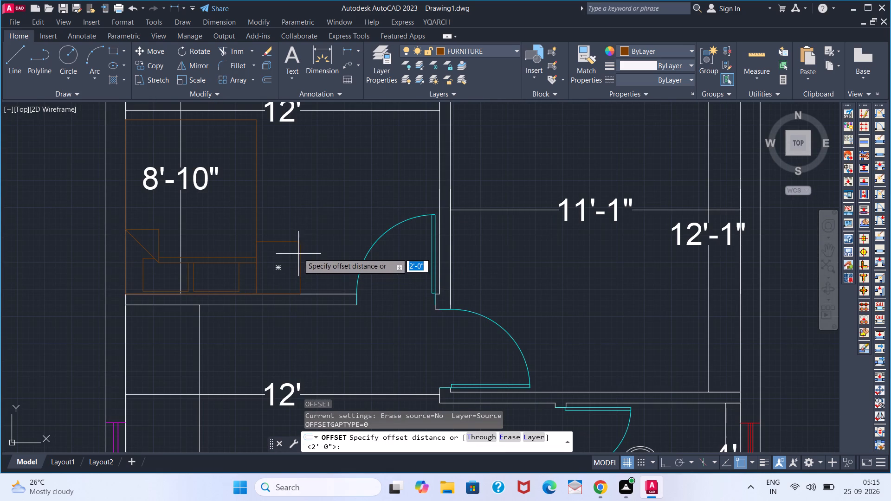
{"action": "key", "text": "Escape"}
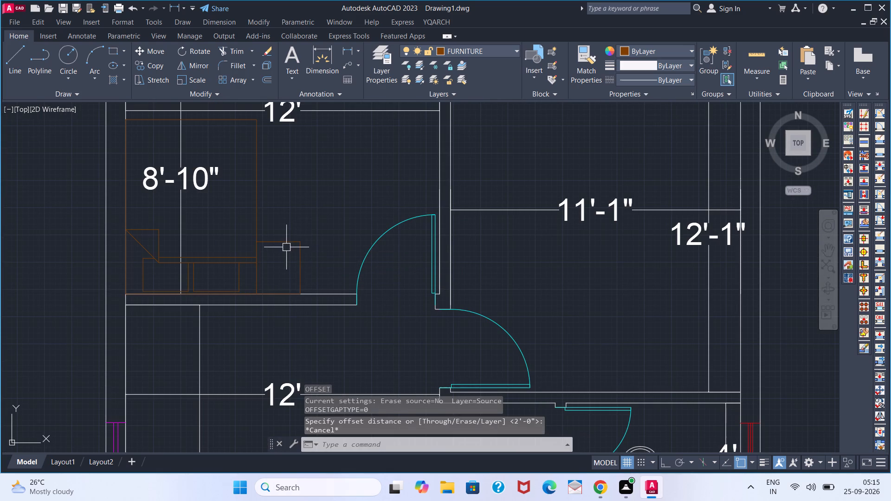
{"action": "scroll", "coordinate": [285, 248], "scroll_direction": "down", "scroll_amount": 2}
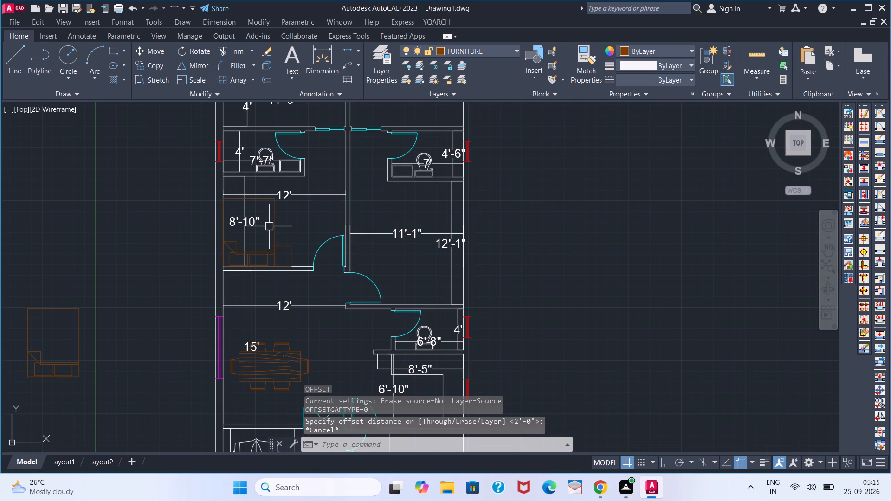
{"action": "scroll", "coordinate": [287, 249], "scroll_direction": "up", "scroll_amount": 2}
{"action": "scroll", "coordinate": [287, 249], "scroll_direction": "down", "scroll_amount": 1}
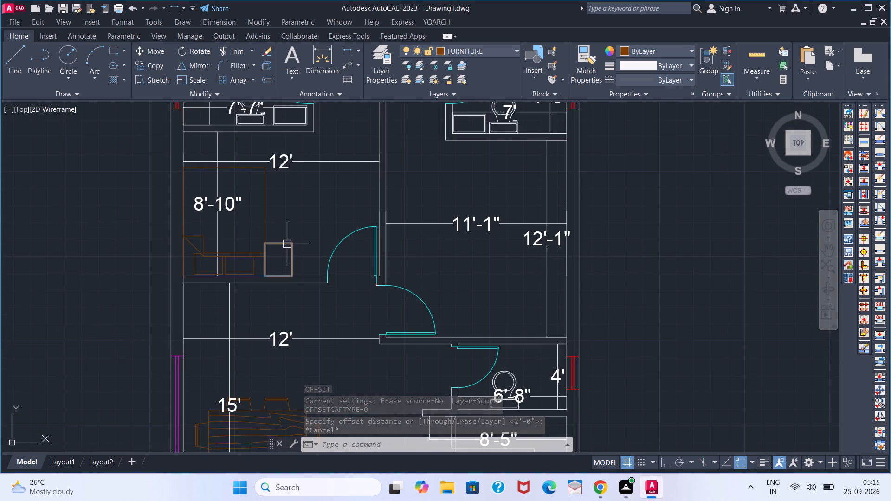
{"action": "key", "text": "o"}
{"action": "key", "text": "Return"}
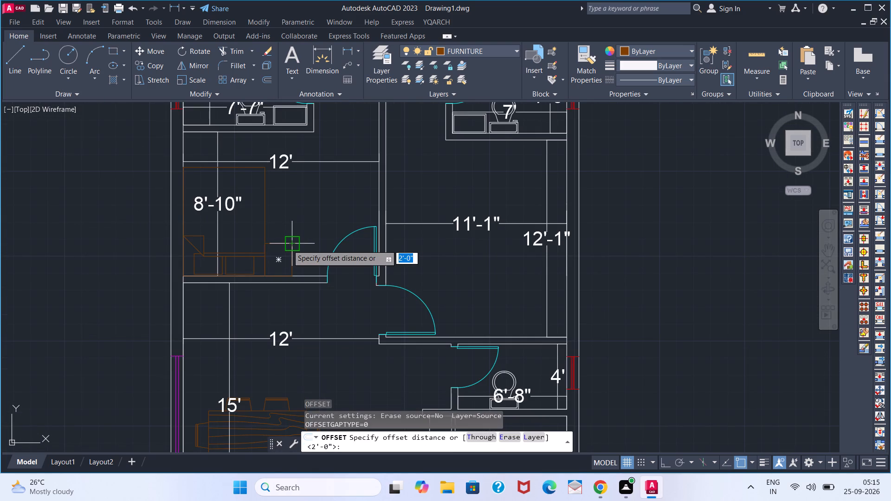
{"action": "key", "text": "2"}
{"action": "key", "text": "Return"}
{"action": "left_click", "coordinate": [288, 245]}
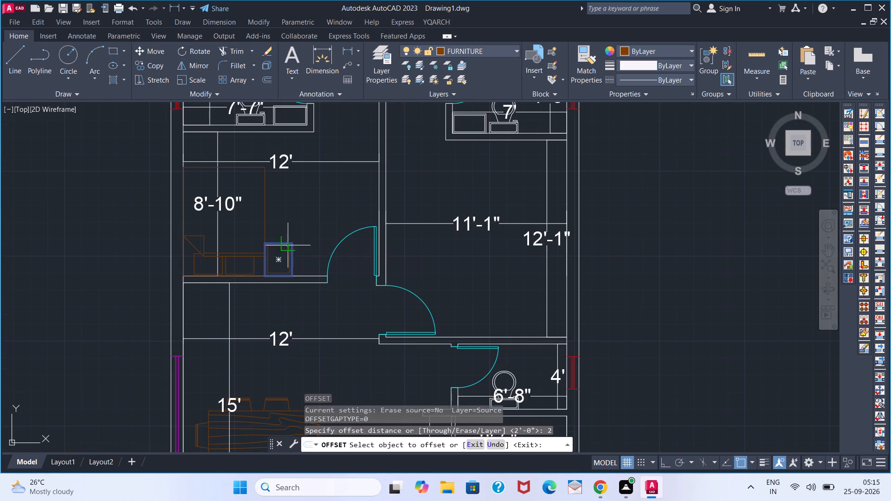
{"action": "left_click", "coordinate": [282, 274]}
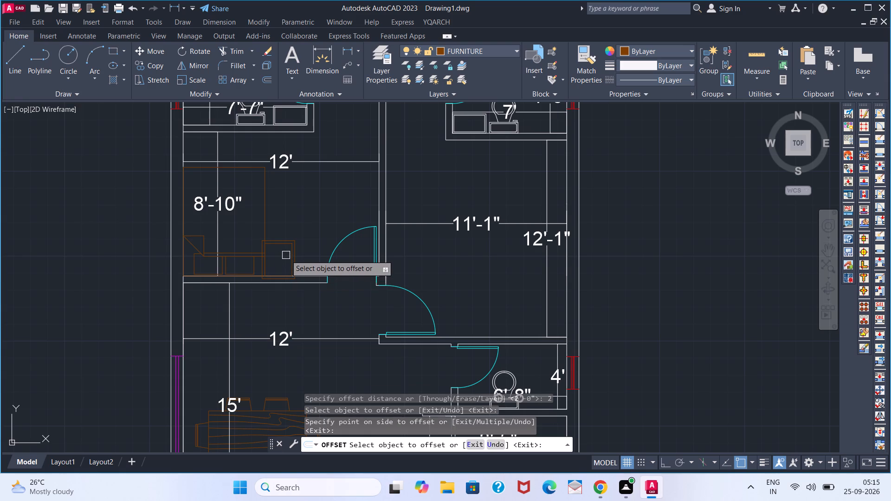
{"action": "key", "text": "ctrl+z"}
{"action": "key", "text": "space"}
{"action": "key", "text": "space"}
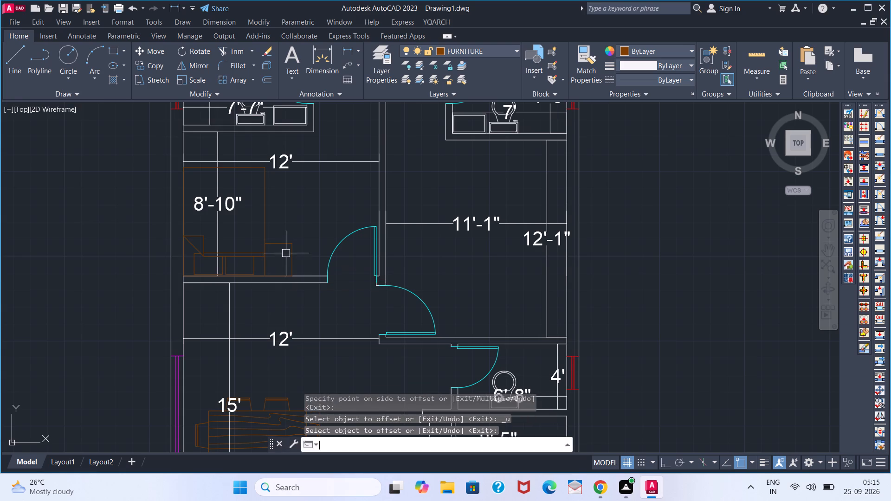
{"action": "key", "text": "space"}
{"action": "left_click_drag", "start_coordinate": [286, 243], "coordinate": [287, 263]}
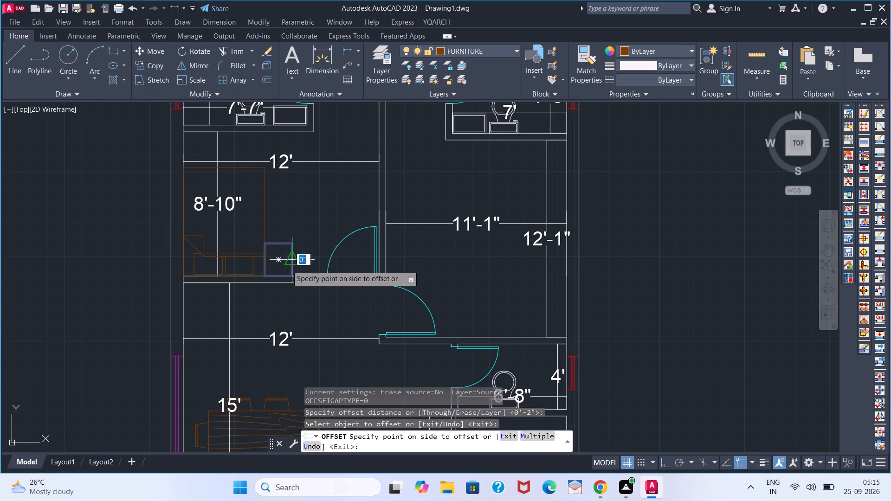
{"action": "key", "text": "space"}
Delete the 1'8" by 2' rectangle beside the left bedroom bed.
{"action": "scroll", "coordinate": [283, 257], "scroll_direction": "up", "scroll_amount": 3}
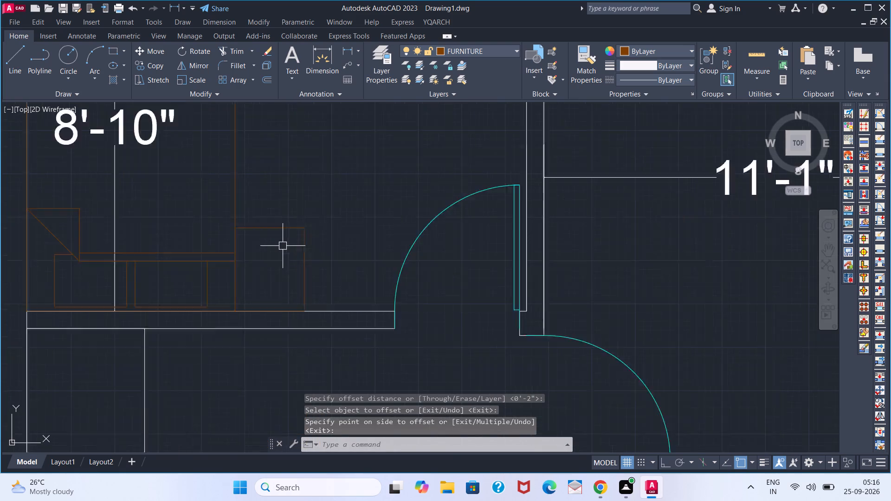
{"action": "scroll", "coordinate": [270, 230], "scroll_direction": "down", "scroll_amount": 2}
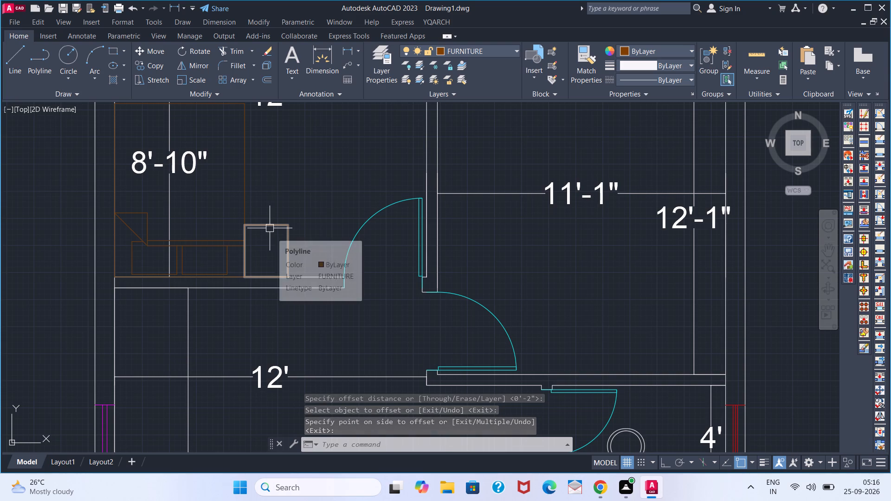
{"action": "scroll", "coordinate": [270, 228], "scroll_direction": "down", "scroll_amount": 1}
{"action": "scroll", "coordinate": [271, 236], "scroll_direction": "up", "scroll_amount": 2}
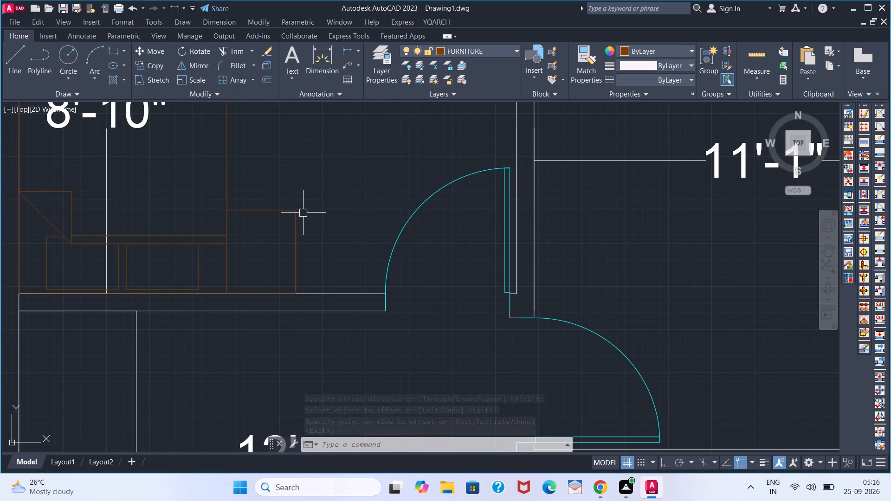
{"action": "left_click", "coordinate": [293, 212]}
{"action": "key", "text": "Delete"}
Draw a 1'8" wide by 1' deep bedside table rectangle from the bed's lower-right corner, along the bottom wall.
{"action": "type", "text": "RE"}
{"action": "type", "text": "C"}
{"action": "key", "text": "space"}
{"action": "left_click", "coordinate": [227, 293]}
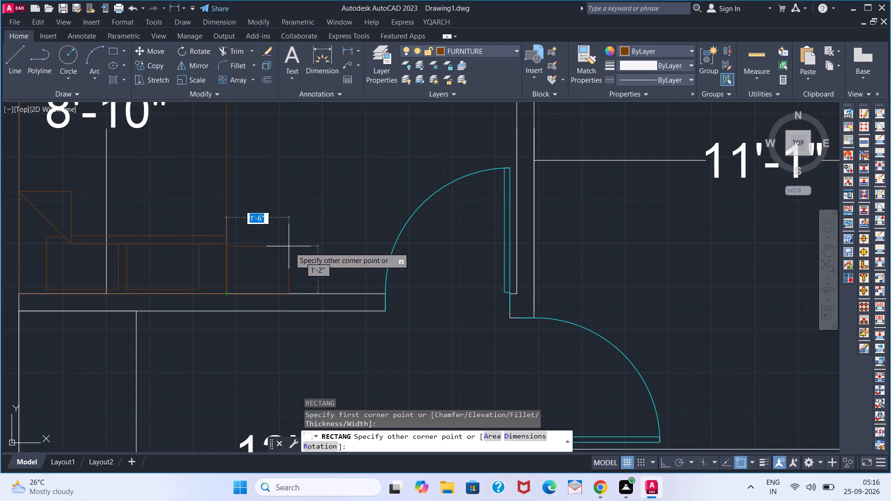
{"action": "type", "text": "1'7"}
{"action": "key", "text": "BackSpace"}
{"action": "key", "text": "8"}
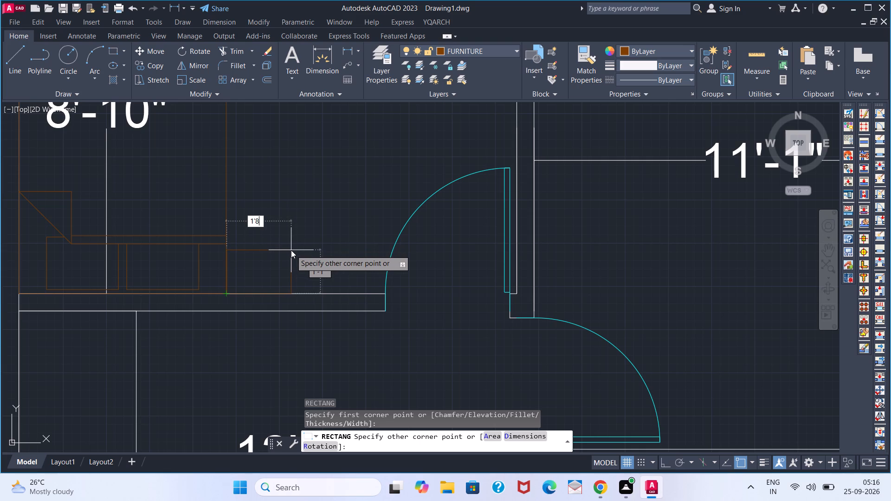
{"action": "key", "text": "comma"}
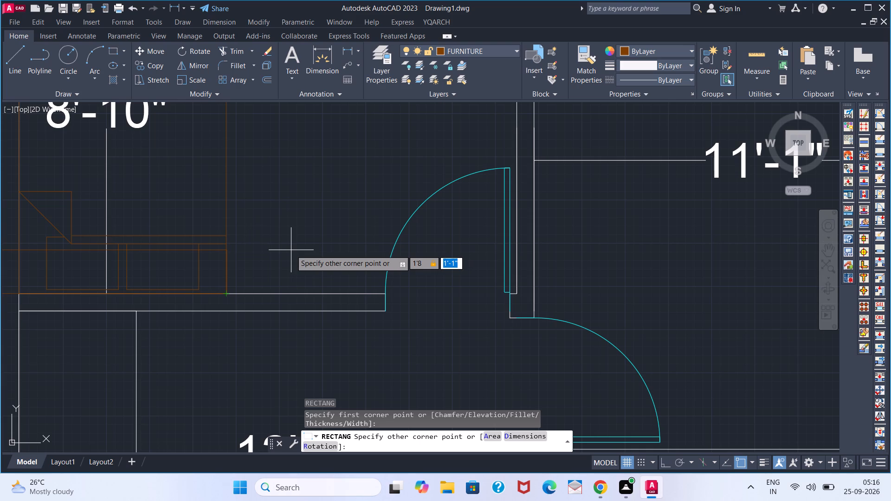
{"action": "type", "text": "1'"}
{"action": "key", "text": "Return"}
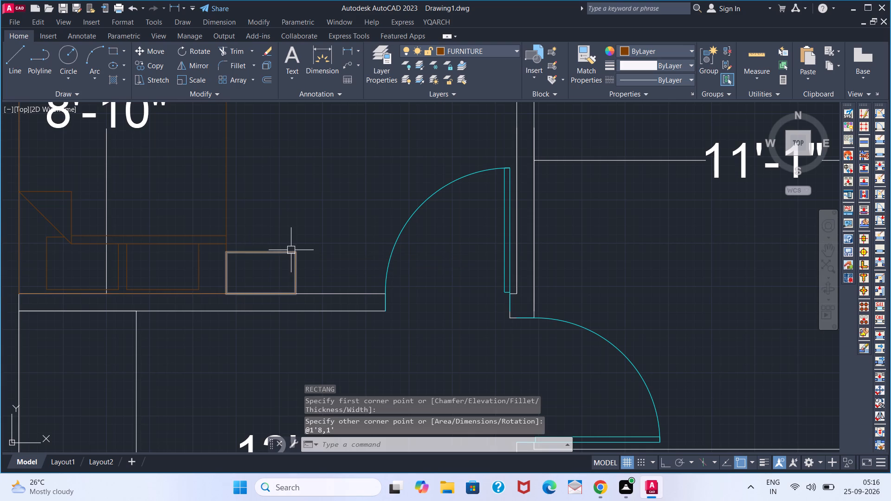
{"action": "key", "text": "Escape"}
{"action": "left_click", "coordinate": [281, 255]}
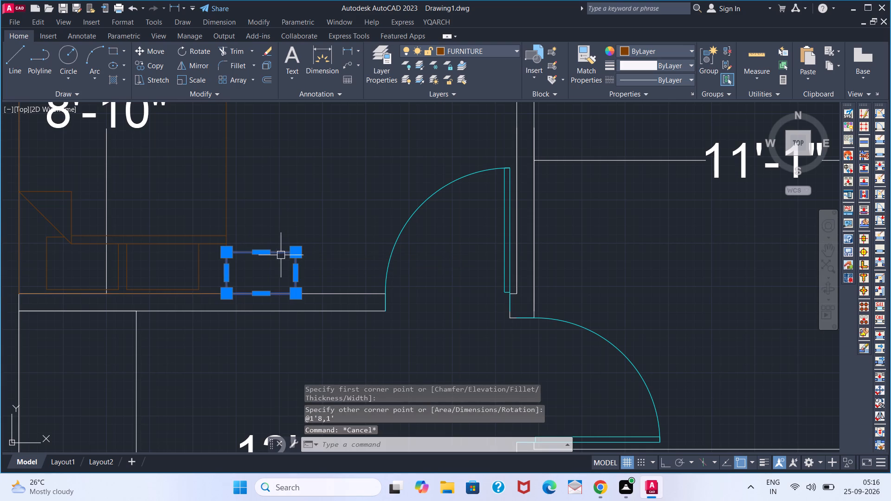
{"action": "key", "text": "Escape"}
{"action": "key", "text": "Escape"}
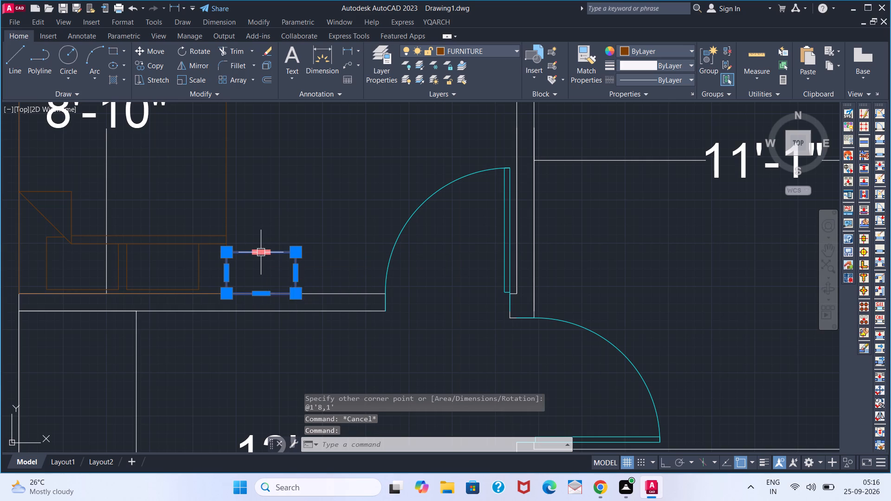
{"action": "key", "text": "Escape"}
Offset the bedside table rectangle inward by 2" to form its inner outline.
{"action": "key", "text": "o"}
{"action": "key", "text": "Return"}
{"action": "key", "text": "2"}
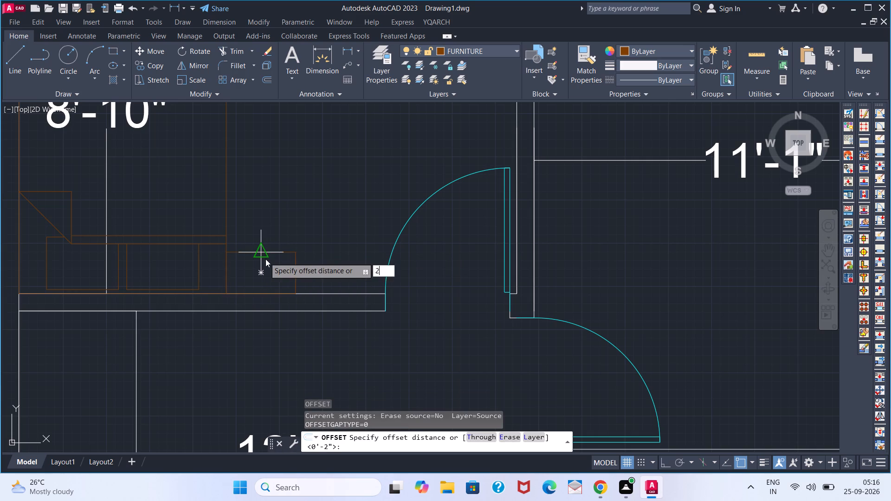
{"action": "key", "text": "Return"}
{"action": "left_click", "coordinate": [268, 255]}
{"action": "left_click", "coordinate": [268, 278]}
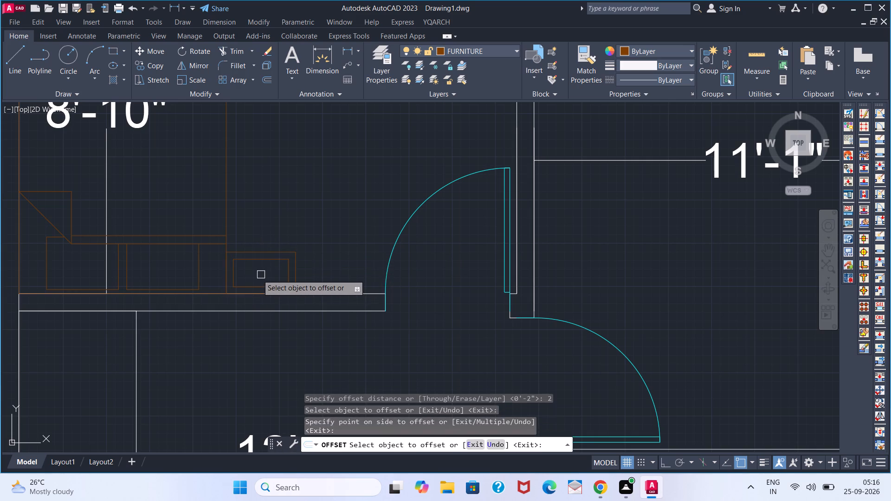
{"action": "scroll", "coordinate": [245, 274], "scroll_direction": "down", "scroll_amount": 2}
{"action": "key", "text": "Escape"}
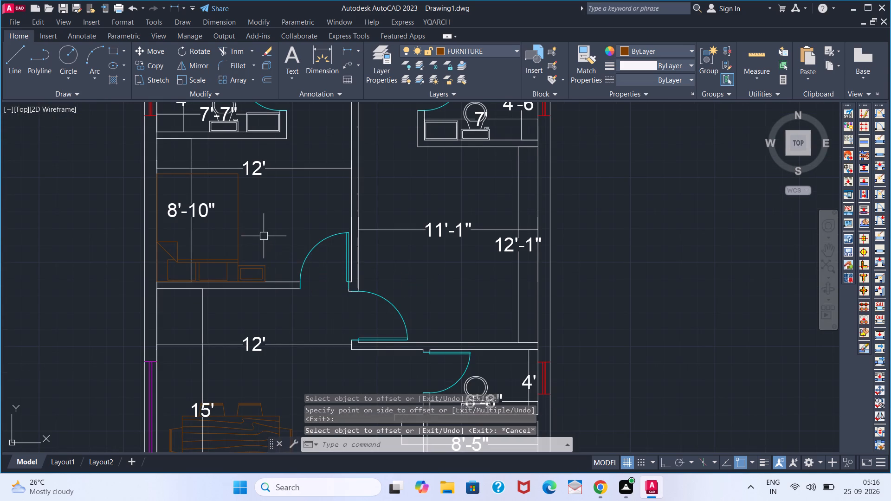
Rotate the spare bed outside the plan's left wall by 180° so its pillows face up.
{"action": "middle_click_drag", "start_coordinate": [263, 233], "coordinate": [232, 270]}
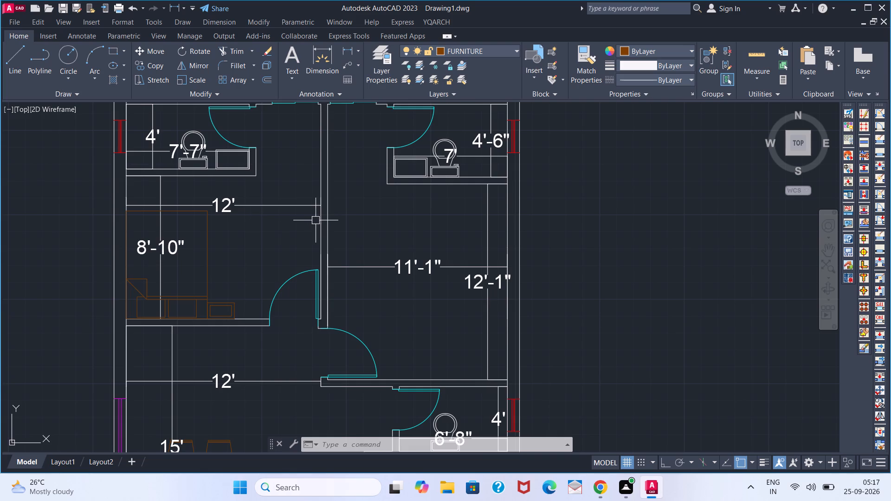
{"action": "scroll", "coordinate": [312, 224], "scroll_direction": "down", "scroll_amount": 1}
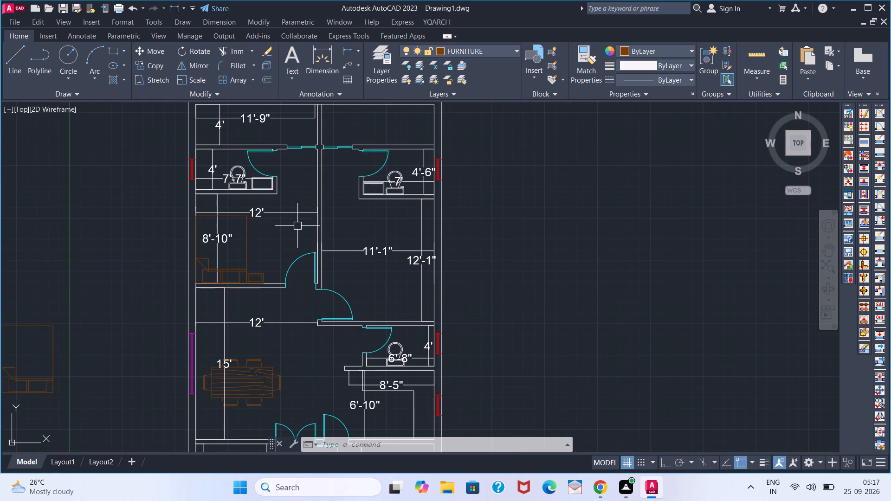
{"action": "key", "text": "Escape"}
{"action": "left_click", "coordinate": [245, 240]}
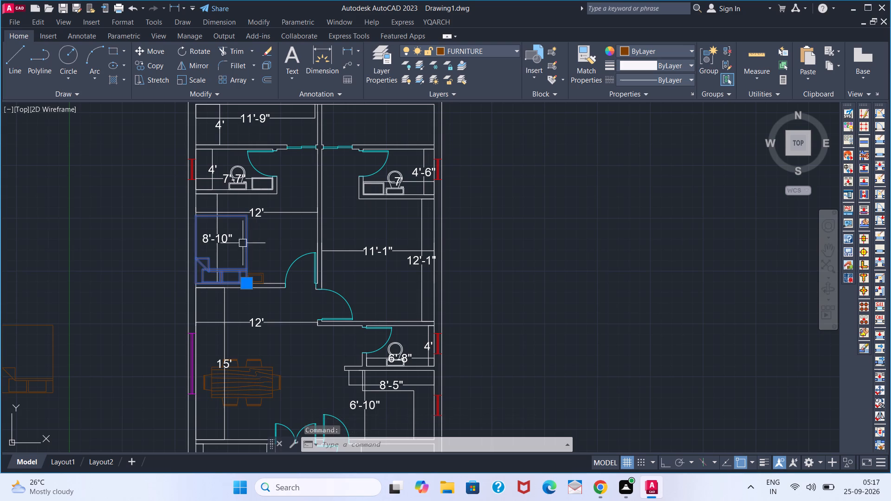
{"action": "key", "text": "Escape"}
{"action": "left_click", "coordinate": [35, 337]}
{"action": "left_click", "coordinate": [57, 327]}
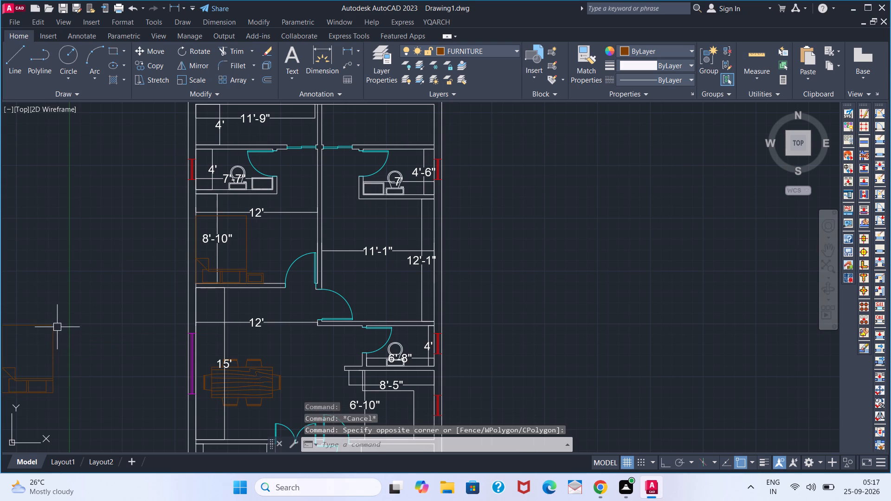
{"action": "left_click", "coordinate": [52, 324]}
{"action": "type", "text": "RO"}
{"action": "key", "text": "Return"}
{"action": "left_click", "coordinate": [61, 325]}
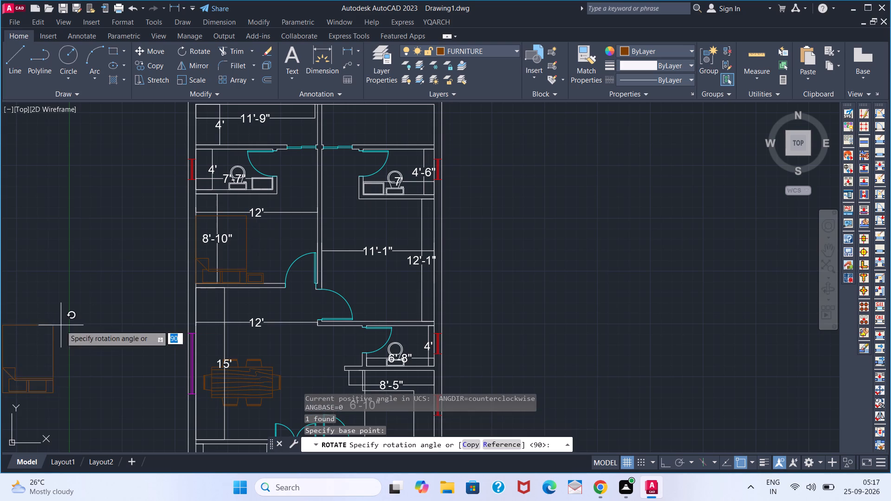
{"action": "left_click", "coordinate": [665, 456]}
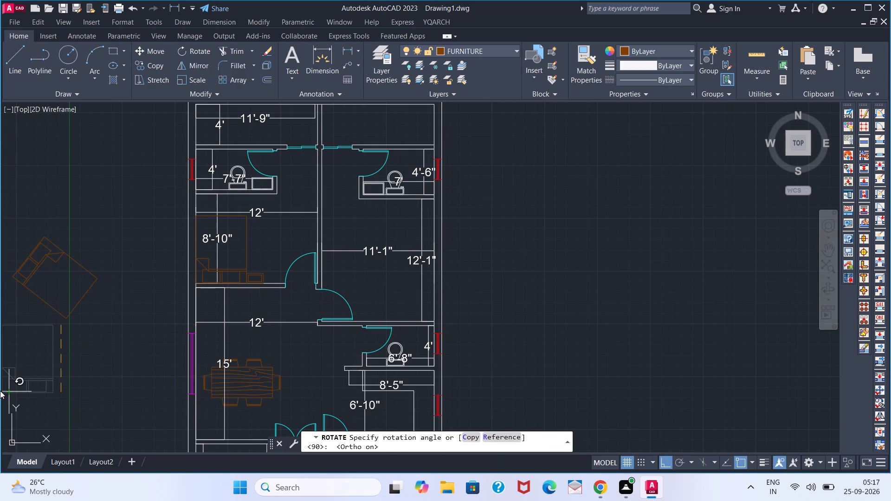
{"action": "middle_click_drag", "start_coordinate": [11, 379], "coordinate": [122, 310]}
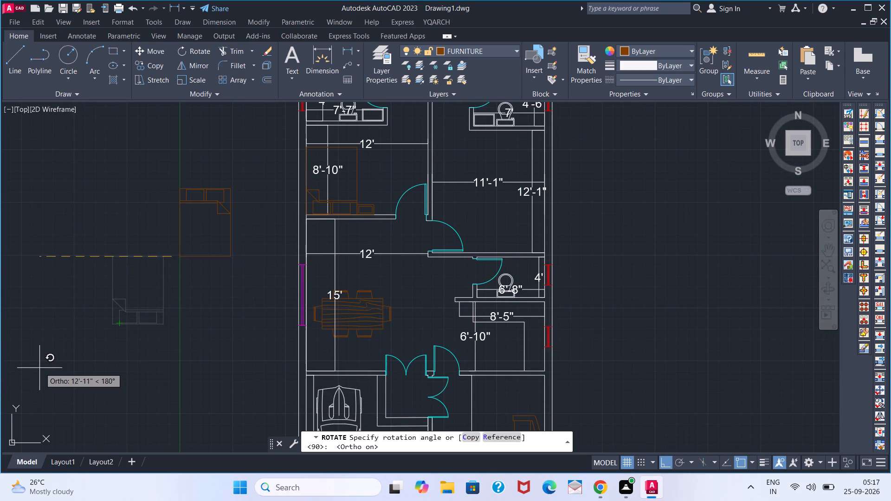
{"action": "left_click", "coordinate": [38, 366]}
Move the rotated bed by its top-right corner into the upper-right corner of the right bedroom.
{"action": "left_click", "coordinate": [229, 259]}
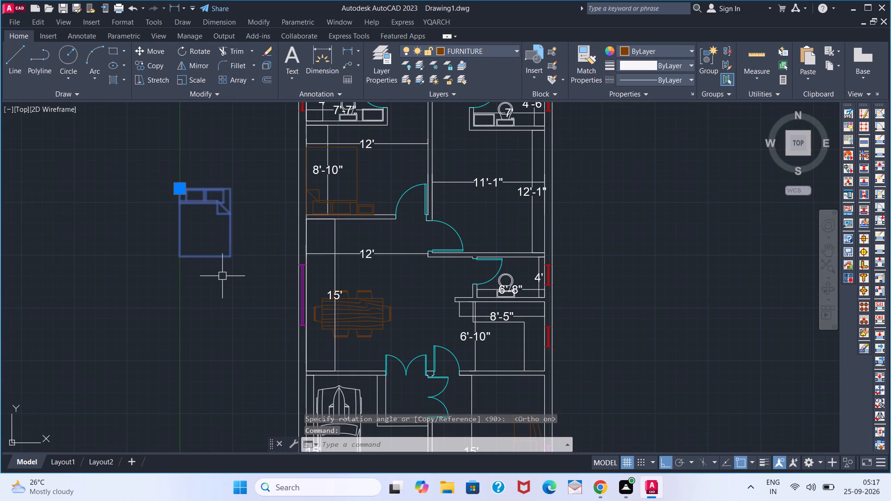
{"action": "key", "text": "m"}
{"action": "key", "text": "BackSpace"}
{"action": "key", "text": "m"}
{"action": "key", "text": "Return"}
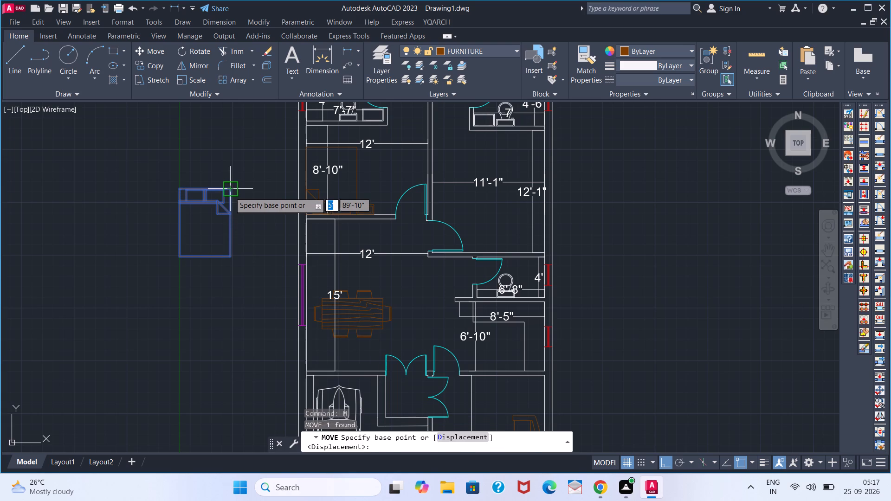
{"action": "left_click", "coordinate": [230, 192]}
{"action": "scroll", "coordinate": [537, 138], "scroll_direction": "up", "scroll_amount": 1}
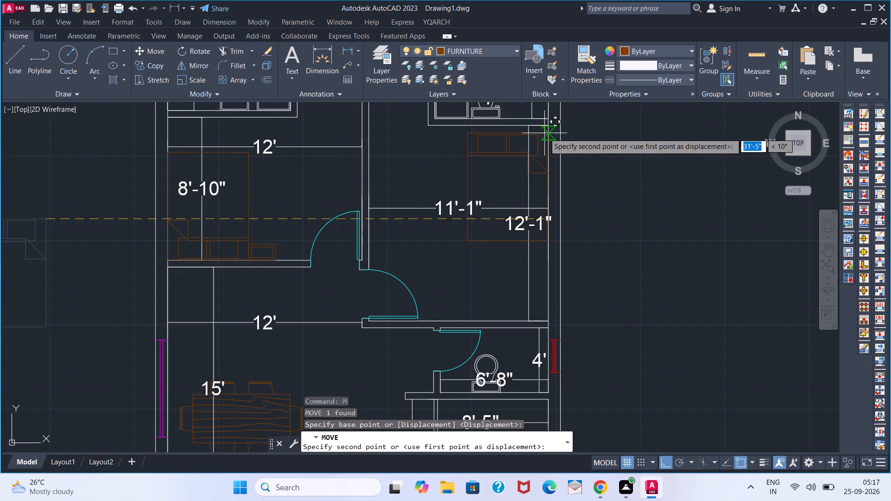
{"action": "left_click", "coordinate": [545, 133]}
{"action": "key", "text": "Escape"}
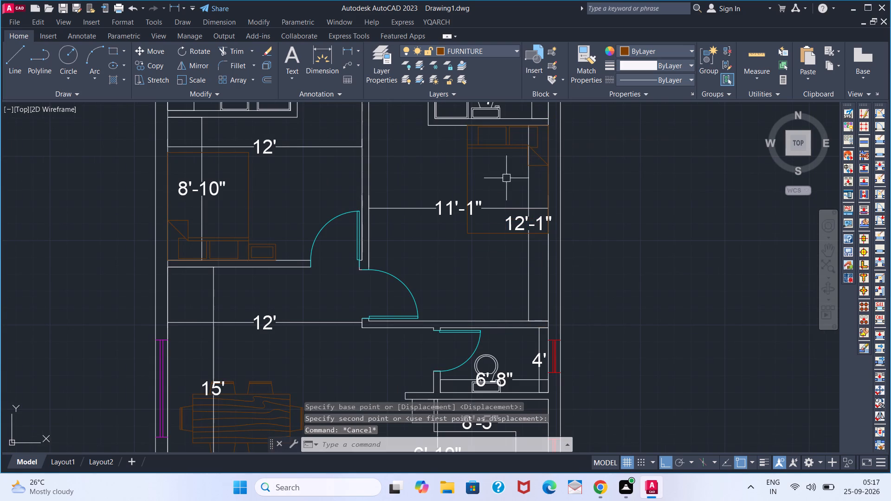
Copy the left bedroom's bedside table with its inner outline to the right bedroom, beside the bed's head against the top wall.
{"action": "left_click", "coordinate": [271, 238]}
{"action": "left_click", "coordinate": [266, 245]}
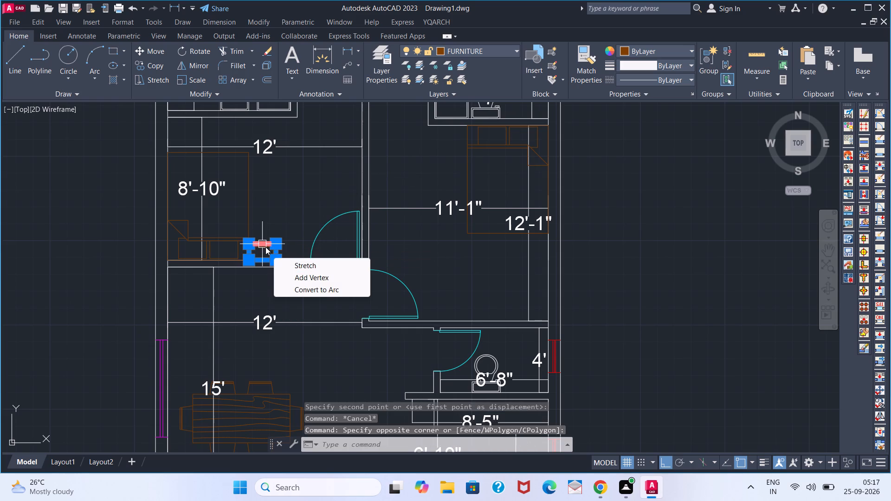
{"action": "scroll", "coordinate": [264, 252], "scroll_direction": "up", "scroll_amount": 6}
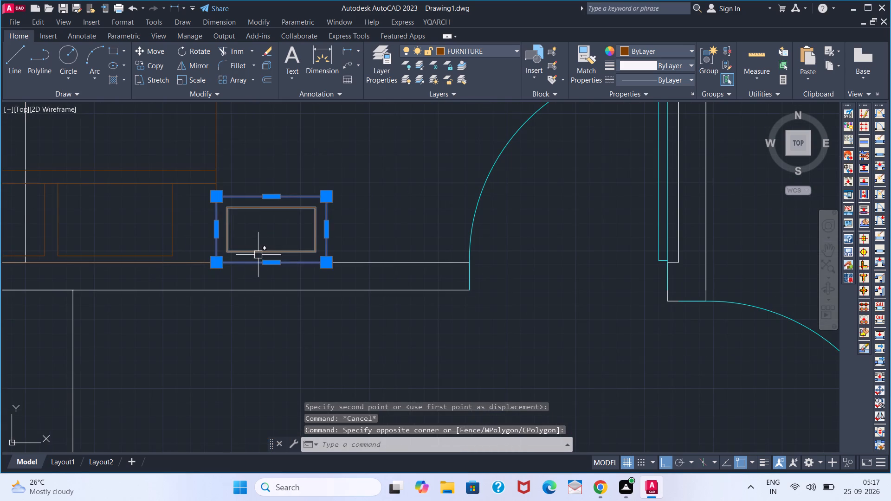
{"action": "left_click", "coordinate": [258, 255]}
{"action": "key", "text": "c"}
{"action": "key", "text": "o"}
{"action": "key", "text": "Return"}
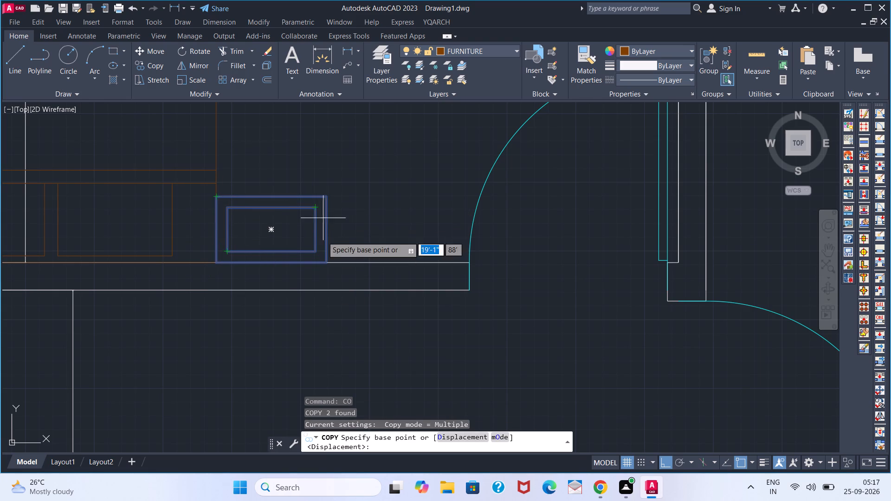
{"action": "left_click", "coordinate": [332, 195]}
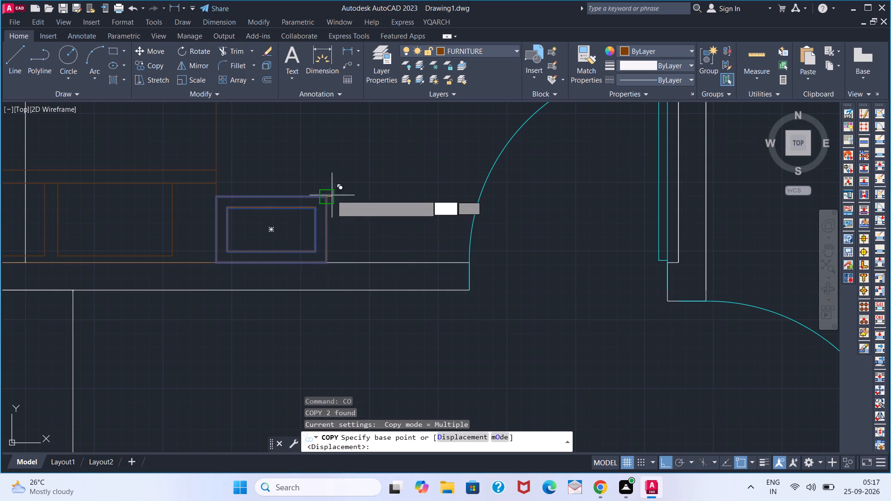
{"action": "scroll", "coordinate": [447, 160], "scroll_direction": "down", "scroll_amount": 3}
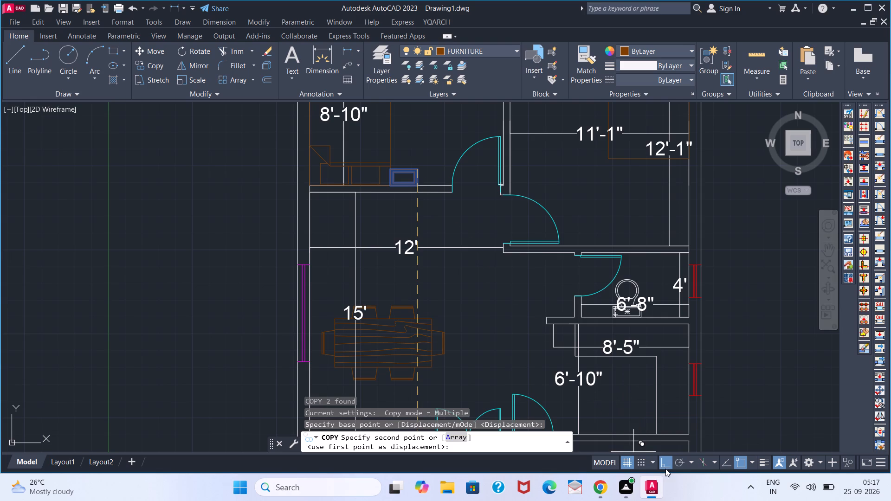
{"action": "left_click", "coordinate": [665, 469]}
{"action": "middle_click_drag", "start_coordinate": [613, 244], "coordinate": [543, 410]}
{"action": "scroll", "coordinate": [526, 252], "scroll_direction": "up", "scroll_amount": 3}
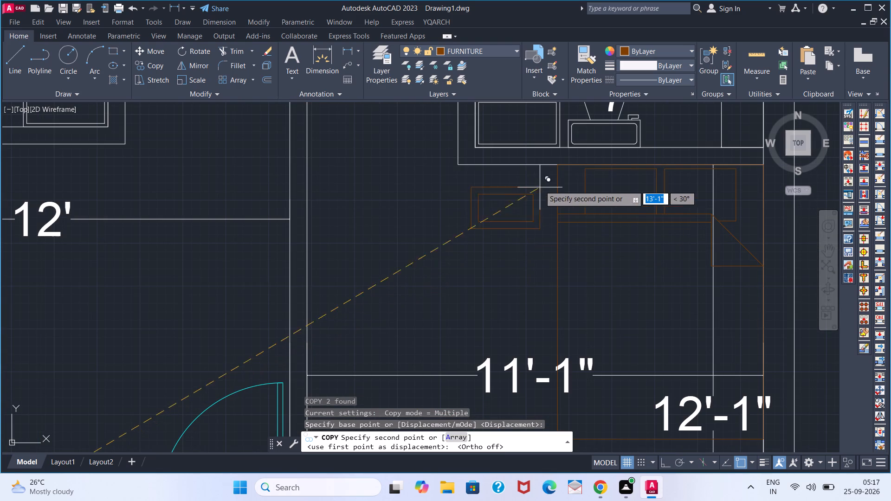
{"action": "left_click", "coordinate": [553, 170]}
{"action": "key", "text": "Escape"}
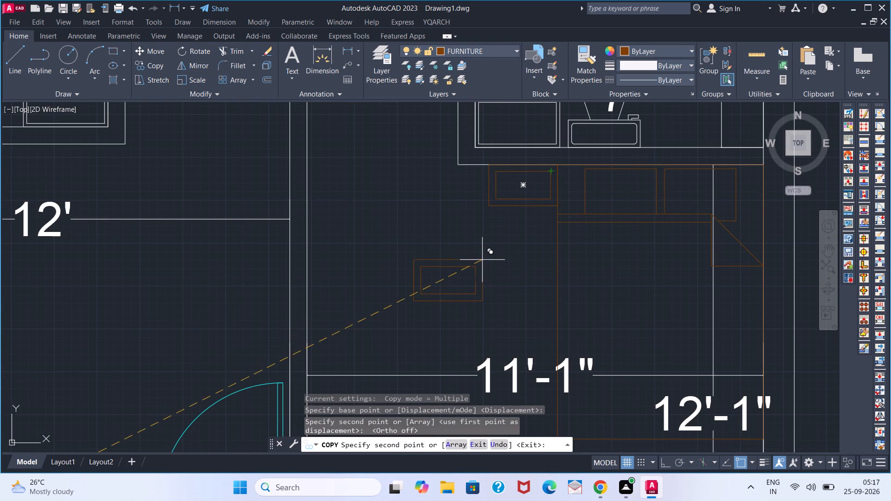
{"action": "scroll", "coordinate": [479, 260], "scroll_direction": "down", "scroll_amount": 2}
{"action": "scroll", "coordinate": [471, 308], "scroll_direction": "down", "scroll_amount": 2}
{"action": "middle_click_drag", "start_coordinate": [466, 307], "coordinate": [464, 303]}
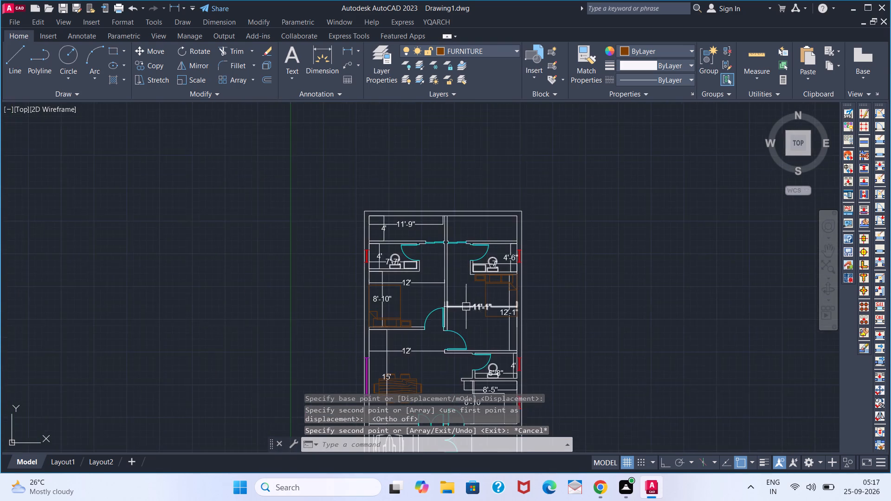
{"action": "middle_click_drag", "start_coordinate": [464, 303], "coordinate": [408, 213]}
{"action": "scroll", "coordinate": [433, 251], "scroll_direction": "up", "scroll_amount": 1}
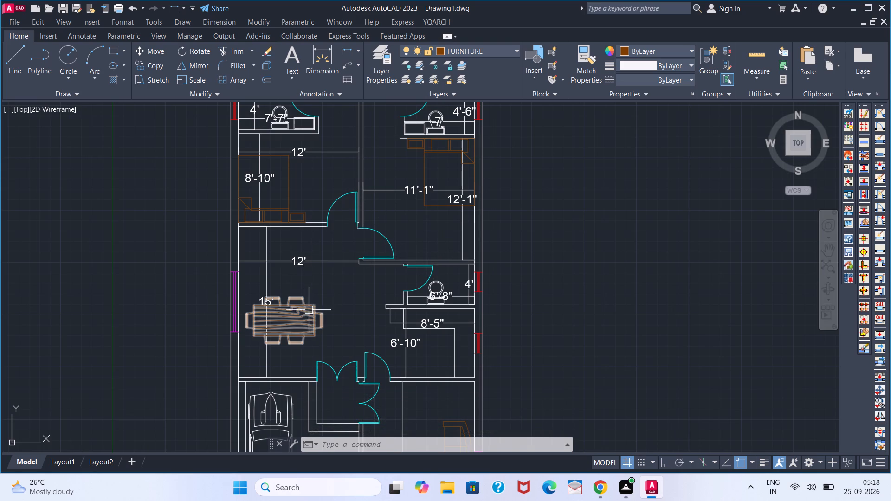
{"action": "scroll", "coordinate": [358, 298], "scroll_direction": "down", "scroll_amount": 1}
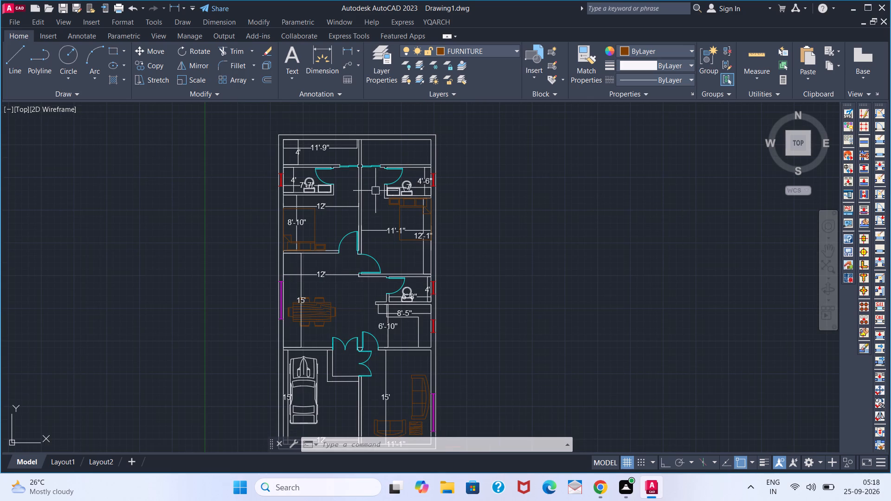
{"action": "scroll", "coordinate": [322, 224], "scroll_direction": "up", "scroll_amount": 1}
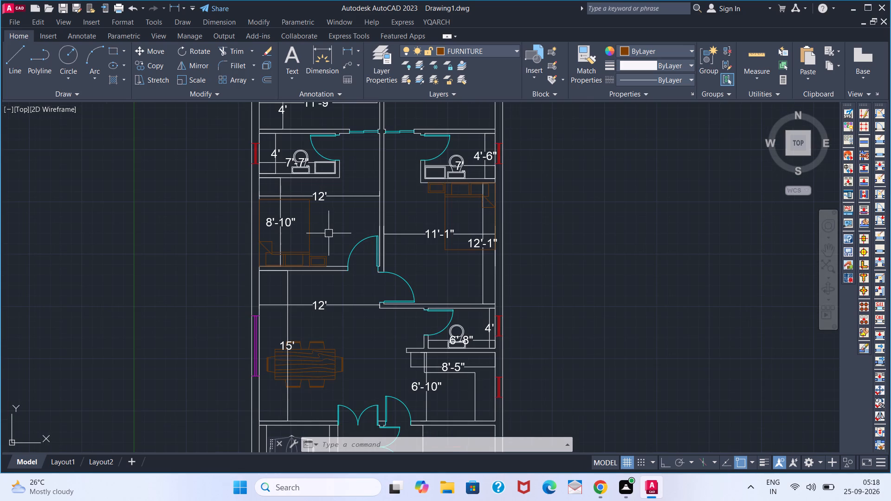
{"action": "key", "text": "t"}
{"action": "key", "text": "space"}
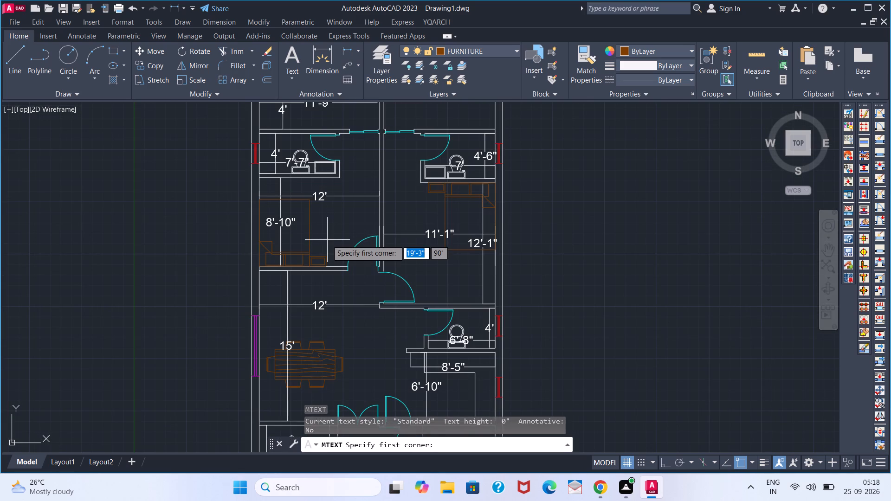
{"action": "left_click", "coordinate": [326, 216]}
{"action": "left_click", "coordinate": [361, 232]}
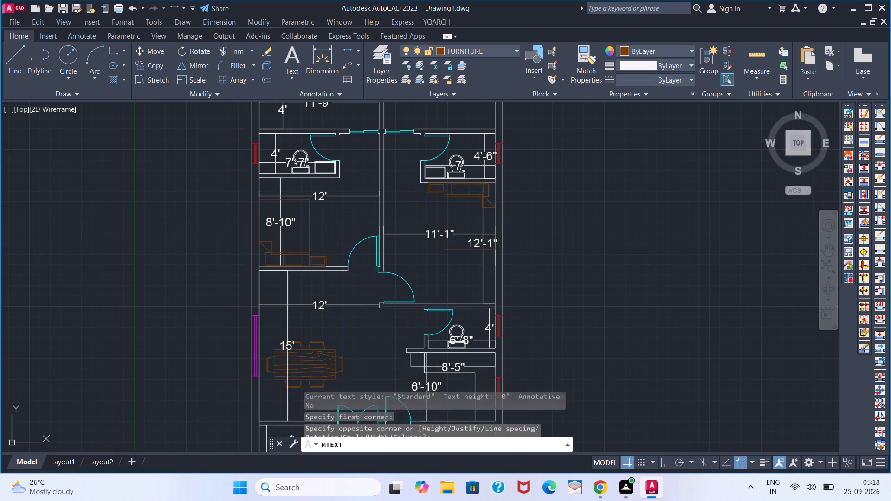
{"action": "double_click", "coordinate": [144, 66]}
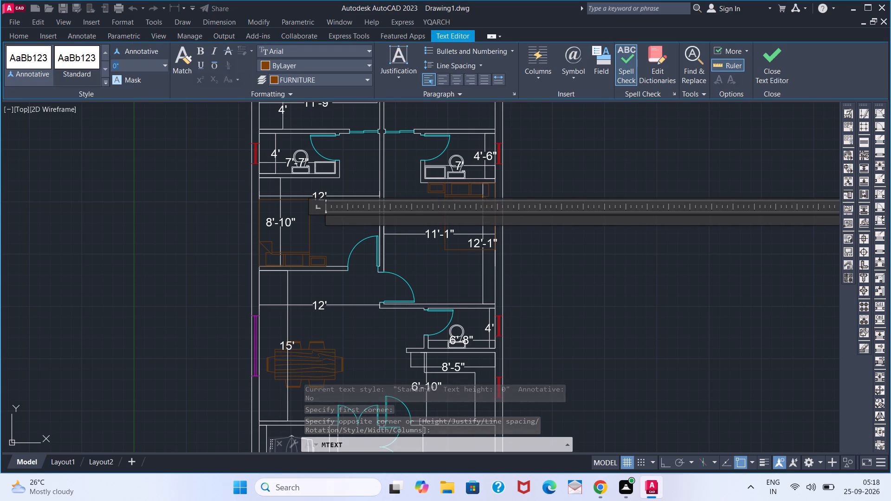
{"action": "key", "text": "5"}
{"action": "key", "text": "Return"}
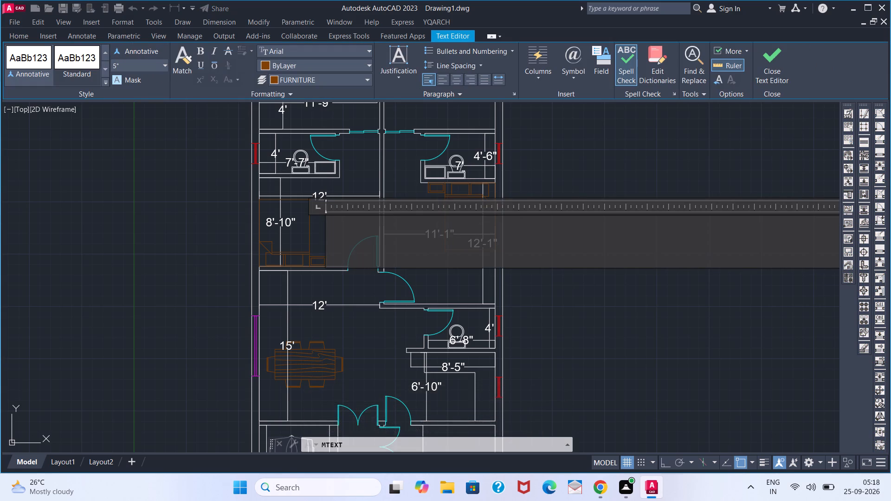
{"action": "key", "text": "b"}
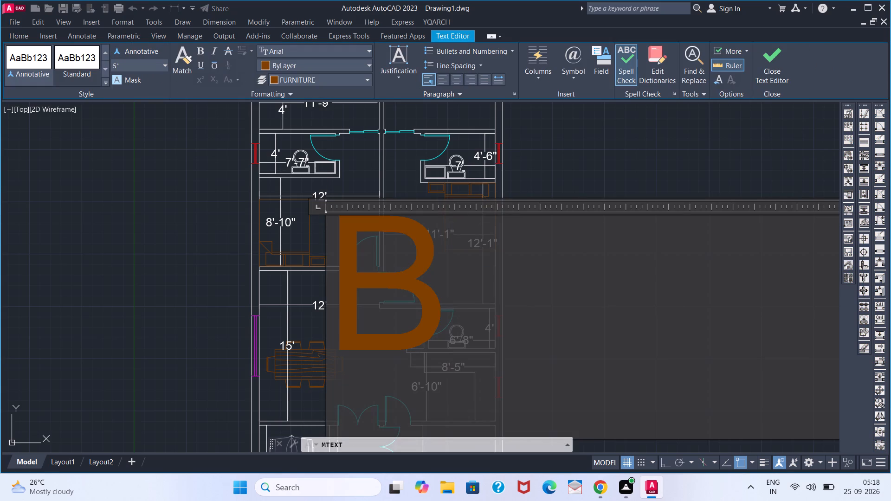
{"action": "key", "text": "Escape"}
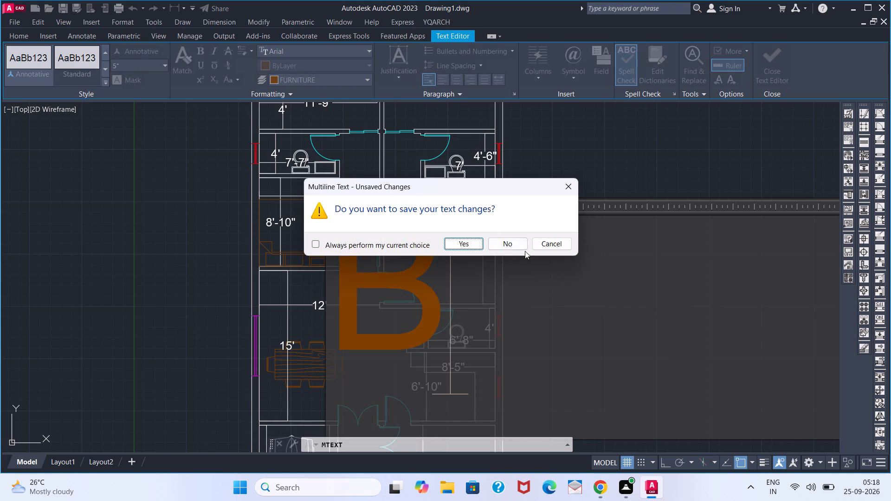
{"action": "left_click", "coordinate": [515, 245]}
Make layer 0 the current layer.
{"action": "left_click", "coordinate": [451, 45]}
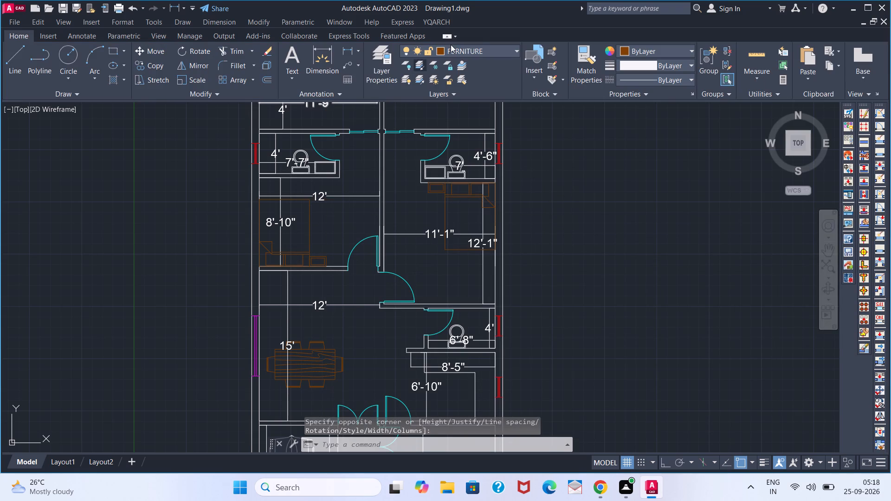
{"action": "left_click", "coordinate": [453, 62]}
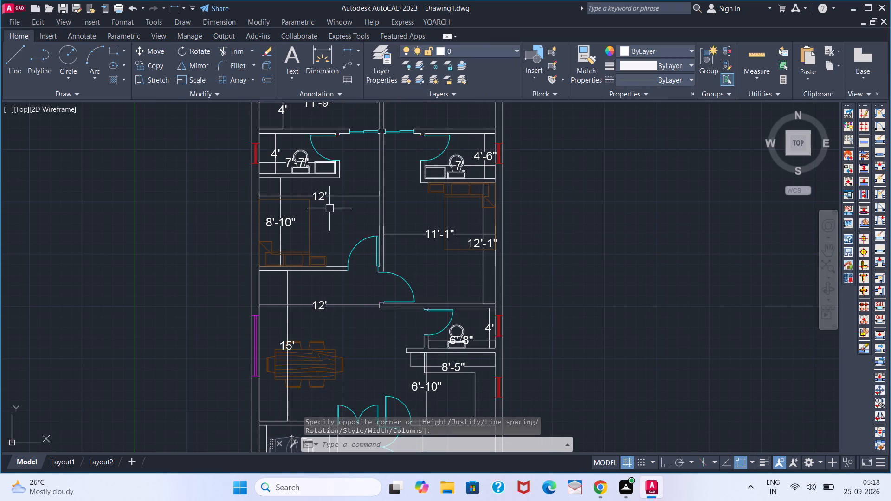
Create a new layer named TEXT.
{"action": "left_click", "coordinate": [380, 53]}
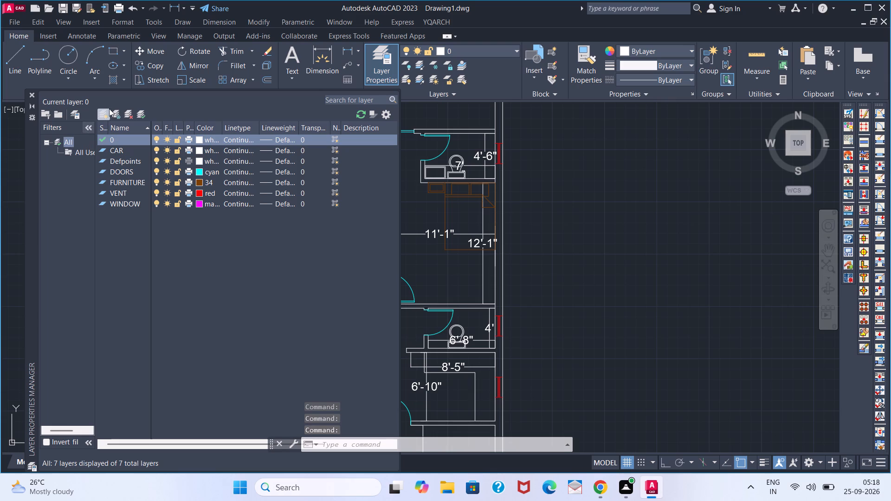
{"action": "left_click", "coordinate": [104, 110]}
{"action": "key", "text": "BackSpace"}
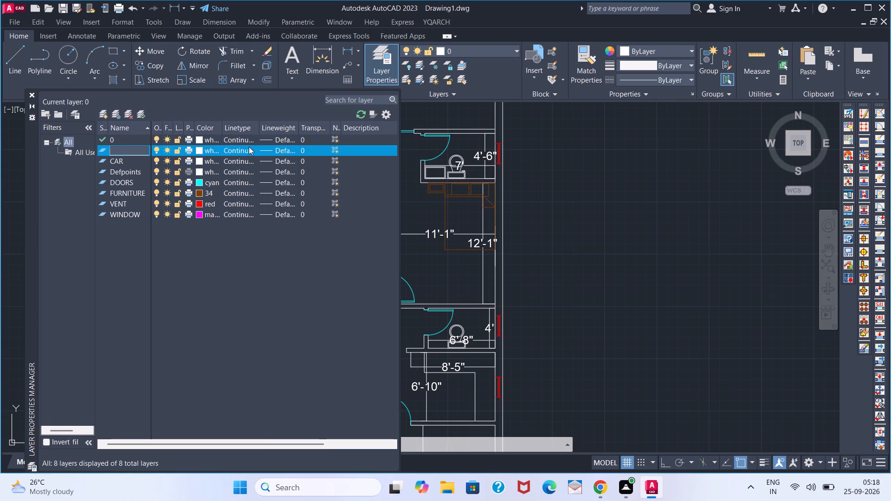
{"action": "type", "text": "TEXT"}
{"action": "key", "text": "Return"}
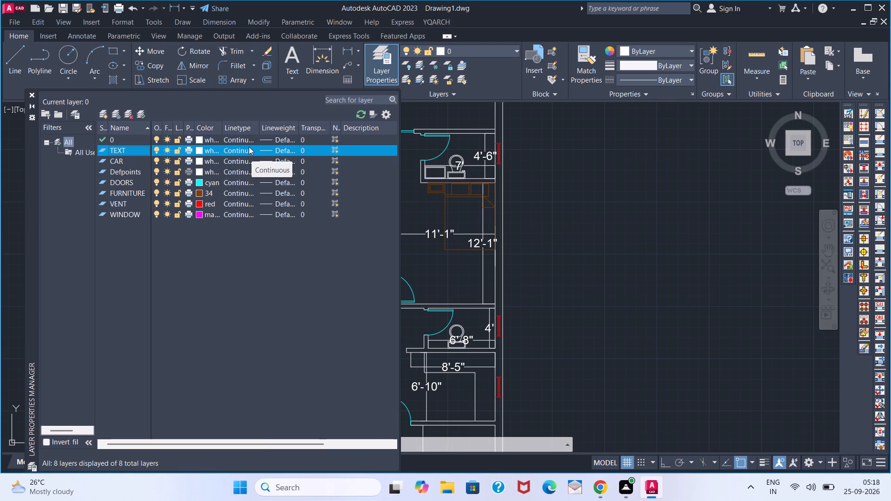
Close the layer manager and make TEXT the current layer.
{"action": "left_click", "coordinate": [31, 94]}
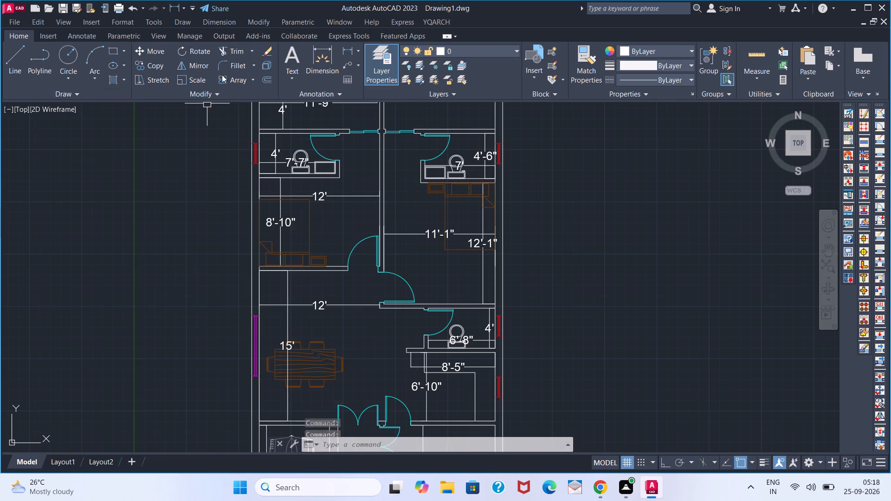
{"action": "left_click", "coordinate": [461, 44]}
{"action": "left_click", "coordinate": [476, 55]}
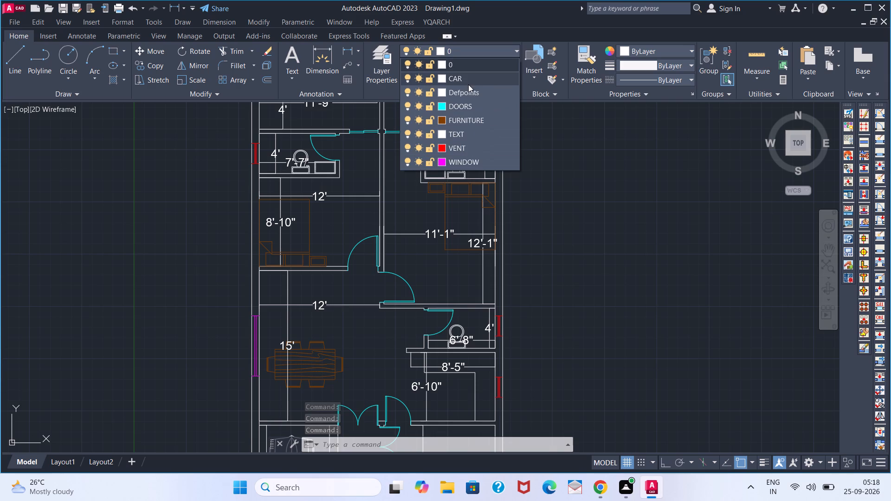
{"action": "left_click", "coordinate": [458, 133]}
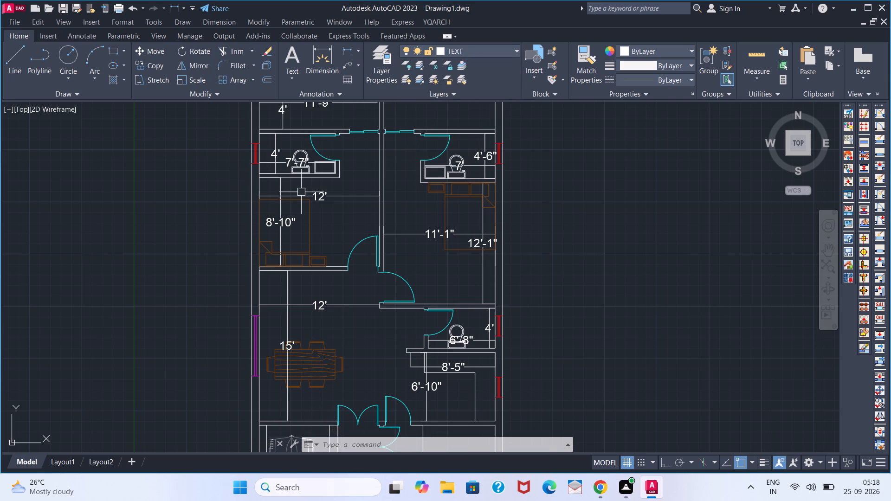
Add a multiline text label reading BEDROOM, 5 inches high, beside the bed in the left bedroom.
{"action": "type", "text": "T"}
{"action": "key", "text": "space"}
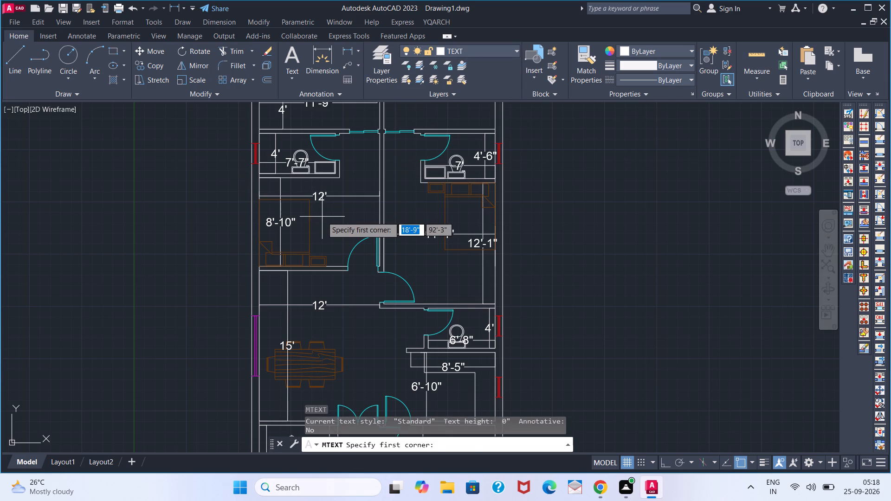
{"action": "left_click", "coordinate": [322, 217]}
{"action": "left_click", "coordinate": [350, 238]}
{"action": "left_click", "coordinate": [339, 230]}
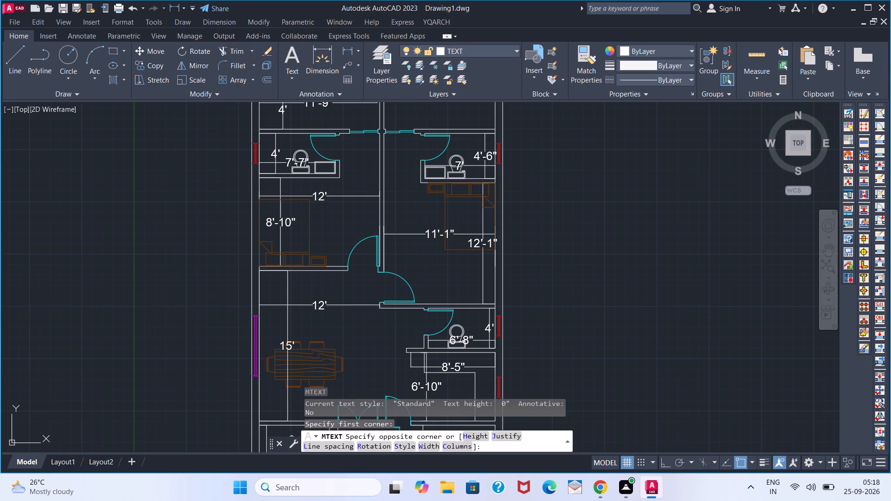
{"action": "left_click", "coordinate": [131, 68]}
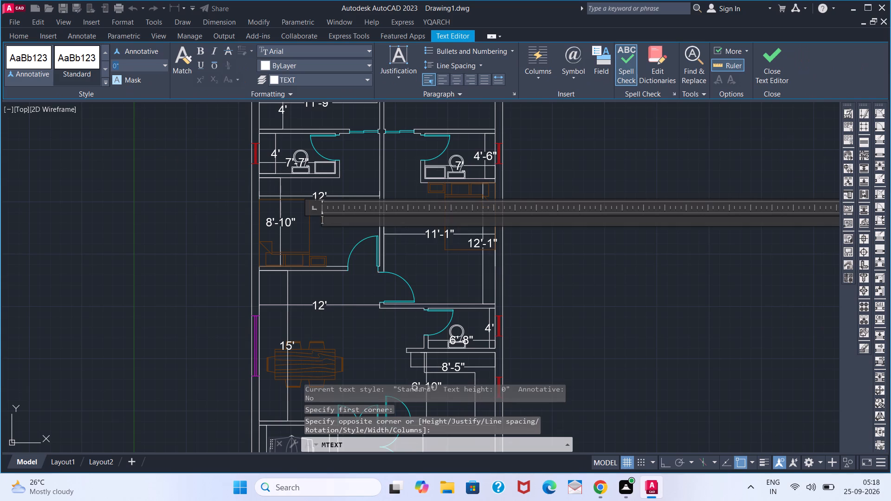
{"action": "key", "text": "5"}
{"action": "key", "text": "Return"}
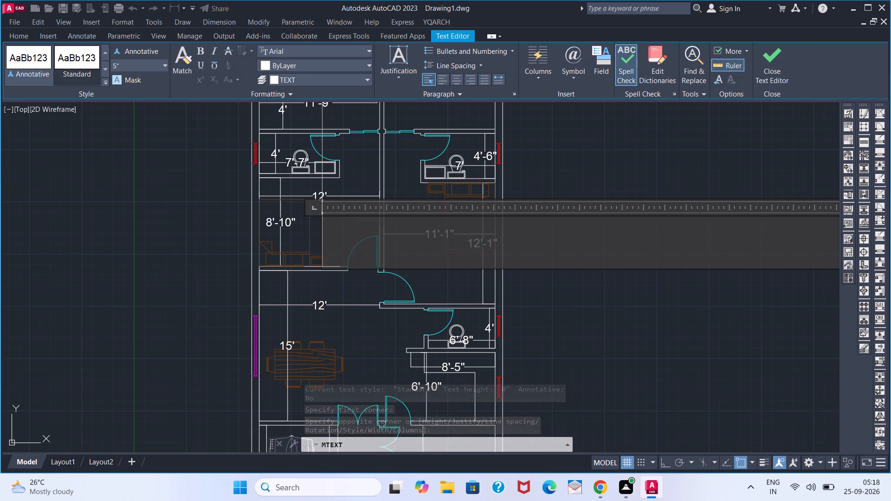
{"action": "type", "text": "BED"}
{"action": "type", "text": "ROOM"}
{"action": "key", "text": "Return"}
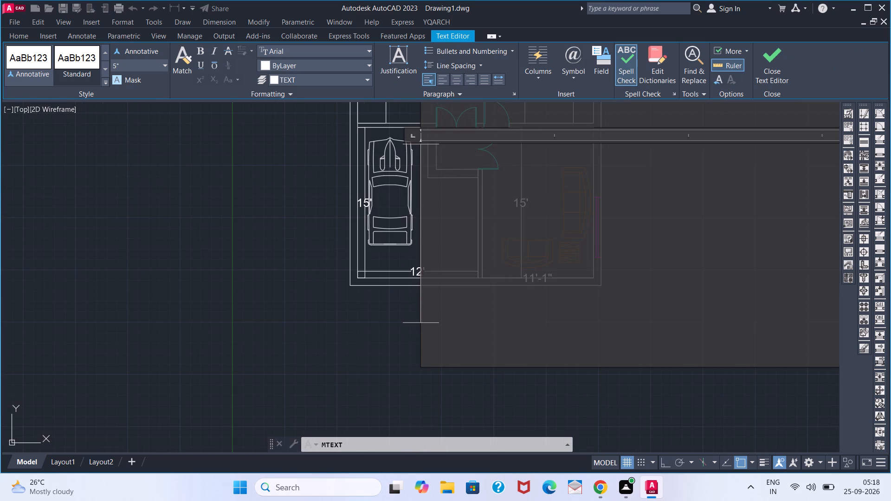
{"action": "left_click", "coordinate": [160, 144]}
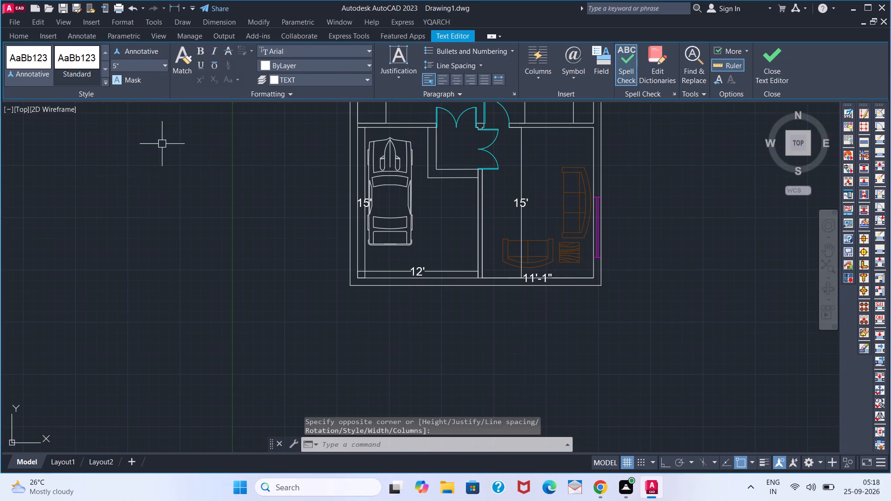
Add a second line reading 12'X8'-10" to the left bedroom's BEDROOM label.
{"action": "middle_click_drag", "start_coordinate": [441, 153], "coordinate": [420, 297]}
{"action": "scroll", "coordinate": [394, 225], "scroll_direction": "down", "scroll_amount": 2}
{"action": "middle_click_drag", "start_coordinate": [397, 193], "coordinate": [397, 198]}
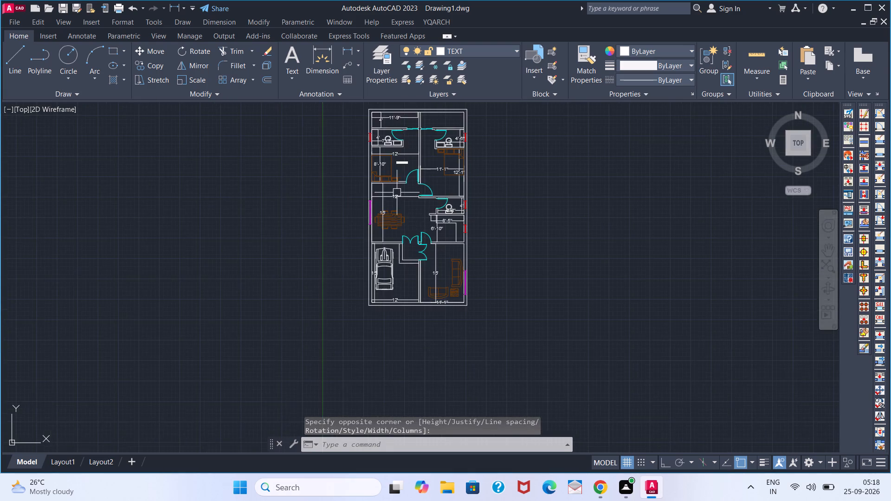
{"action": "middle_click_drag", "start_coordinate": [397, 198], "coordinate": [392, 245]}
{"action": "scroll", "coordinate": [392, 200], "scroll_direction": "up", "scroll_amount": 3}
{"action": "left_click", "coordinate": [409, 254]}
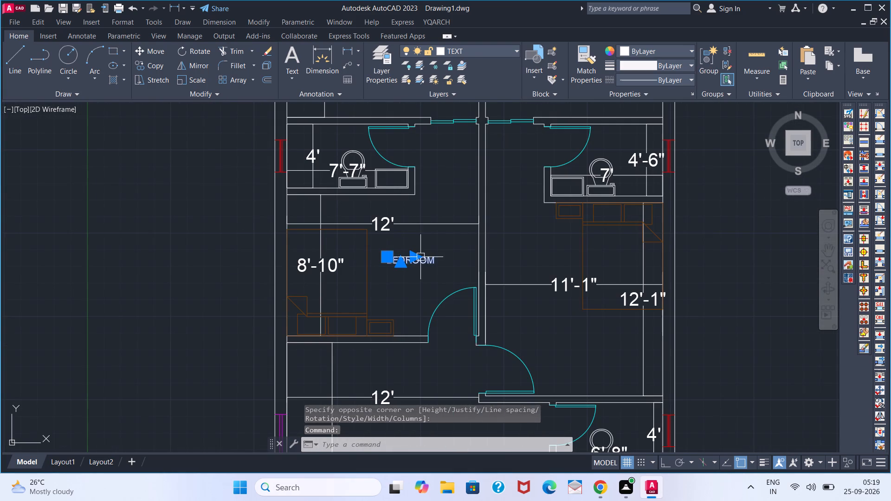
{"action": "scroll", "coordinate": [419, 259], "scroll_direction": "up", "scroll_amount": 2}
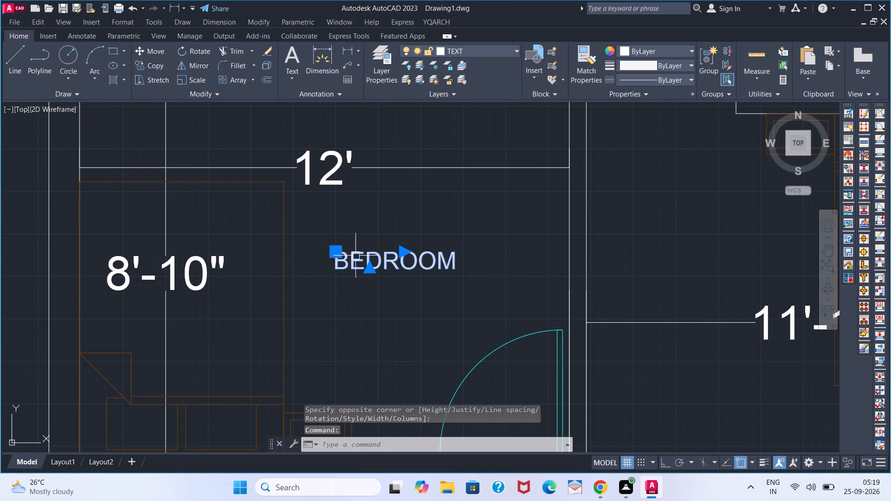
{"action": "double_click", "coordinate": [370, 260]}
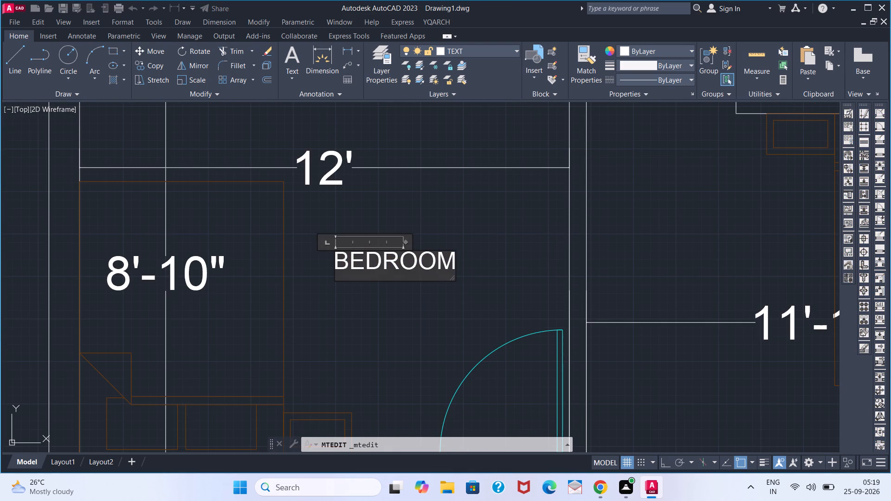
{"action": "left_click", "coordinate": [450, 268]}
{"action": "key", "text": "Return"}
{"action": "type", "text": "12"}
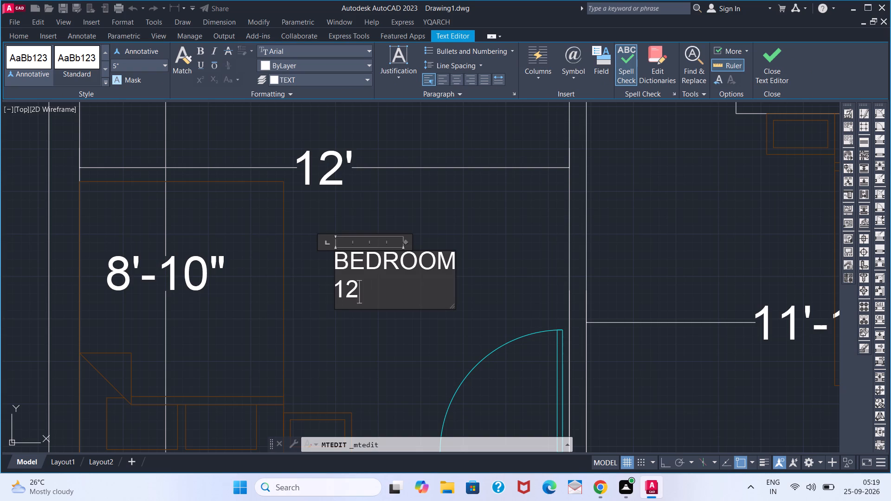
{"action": "key", "text": "apostrophe"}
{"action": "key", "text": "x"}
{"action": "type", "text": "8'-10"}
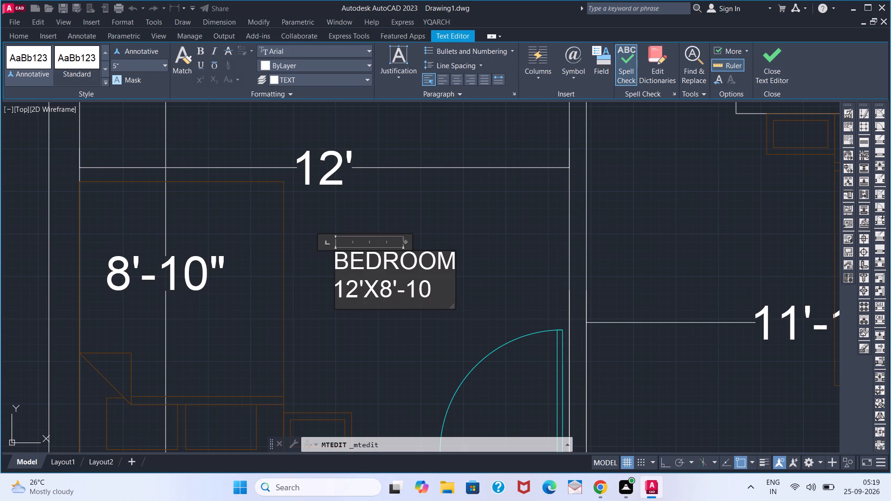
{"action": "key", "text": "shift+quotedbl"}
{"action": "left_click", "coordinate": [260, 301]}
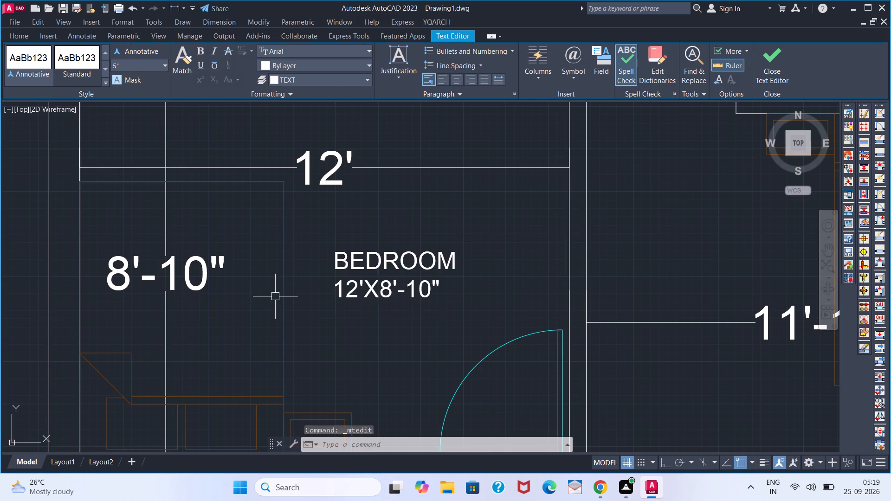
Set the text height of the left bedroom's label to 7 inches and close the text editor.
{"action": "triple_click", "coordinate": [404, 260]}
{"action": "double_click", "coordinate": [405, 260]}
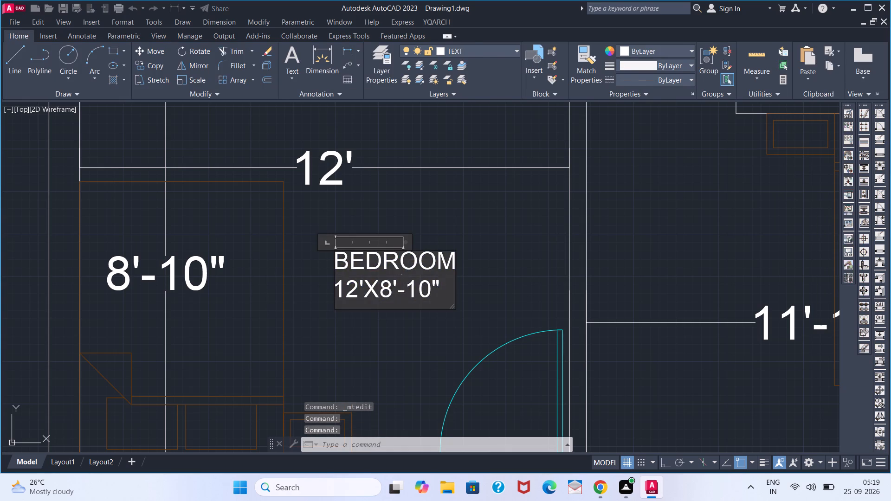
{"action": "left_click", "coordinate": [421, 276]}
{"action": "left_click_drag", "start_coordinate": [421, 276], "coordinate": [417, 306]}
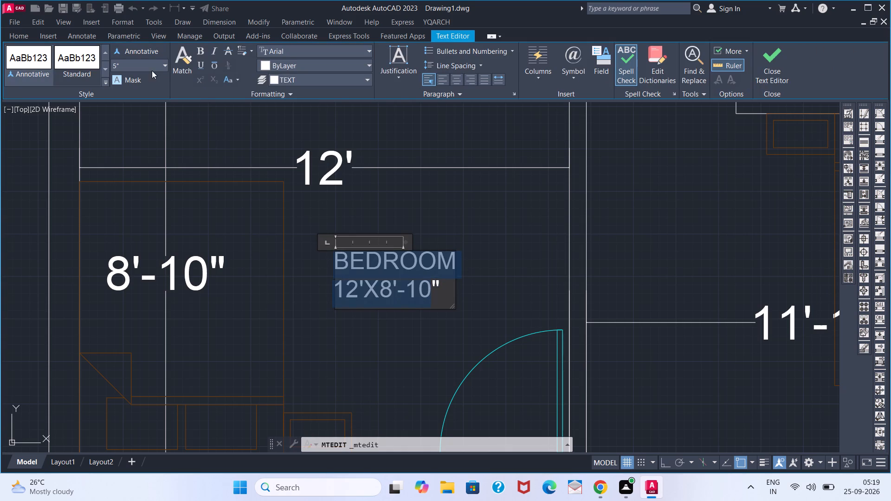
{"action": "double_click", "coordinate": [148, 66]}
{"action": "key", "text": "7"}
{"action": "key", "text": "Return"}
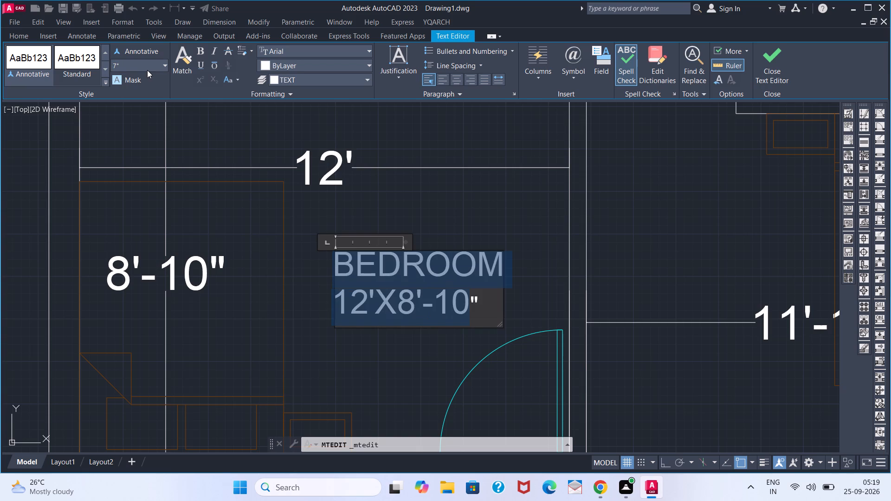
{"action": "key", "text": "Escape"}
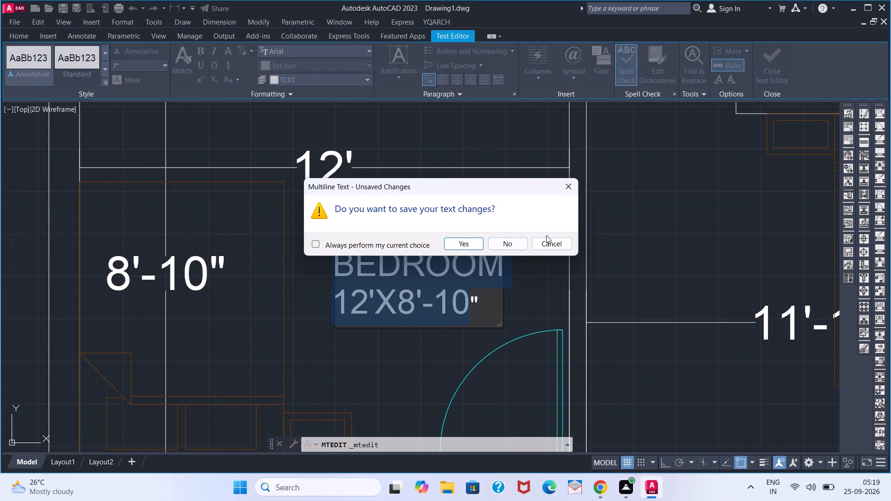
{"action": "left_click", "coordinate": [569, 183]}
{"action": "scroll", "coordinate": [500, 236], "scroll_direction": "down", "scroll_amount": 2}
{"action": "left_click", "coordinate": [487, 218]}
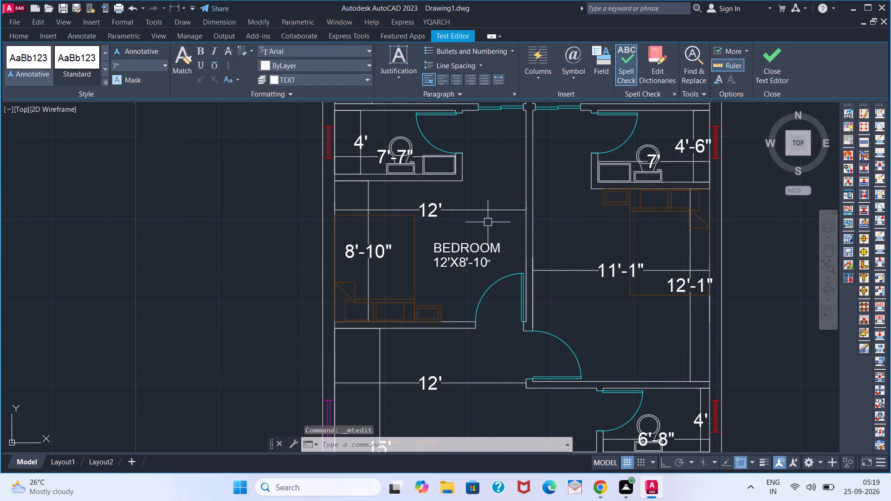
Copy the bedroom label into both upper toilets, the two spaces along the top of the plan, and the right bedroom.
{"action": "left_click", "coordinate": [483, 253]}
{"action": "key", "text": "c"}
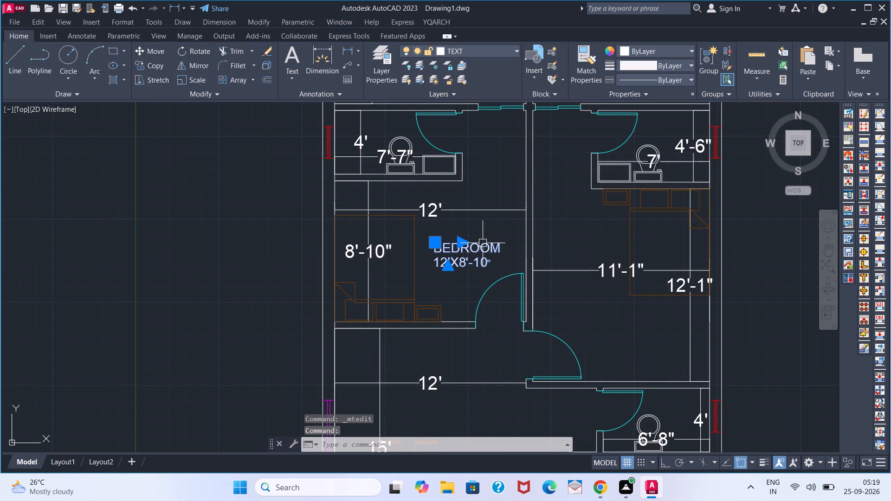
{"action": "key", "text": "o"}
{"action": "key", "text": "Return"}
{"action": "left_click", "coordinate": [482, 244]}
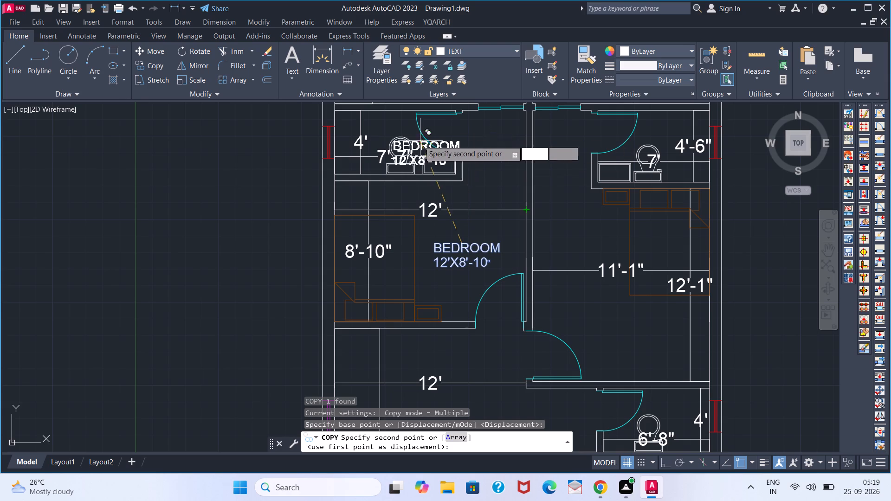
{"action": "left_click", "coordinate": [376, 126]}
{"action": "middle_click_drag", "start_coordinate": [462, 148], "coordinate": [451, 214]}
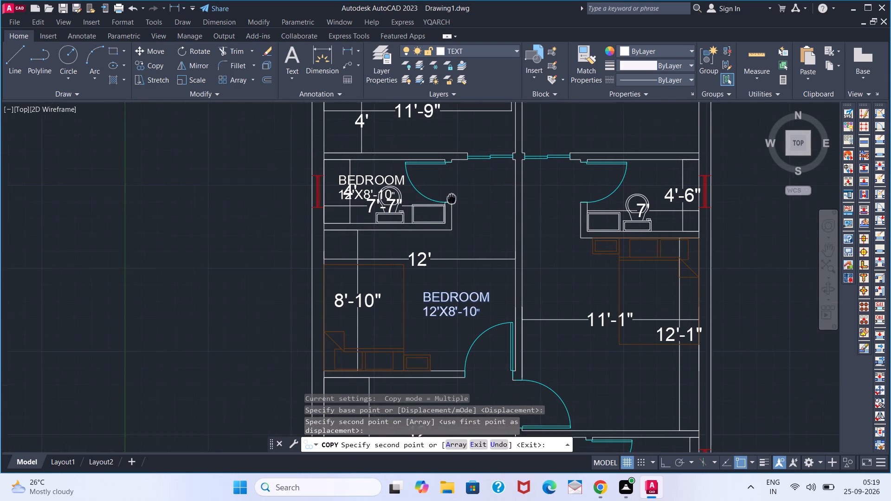
{"action": "middle_click_drag", "start_coordinate": [451, 214], "coordinate": [451, 214]}
{"action": "left_click", "coordinate": [415, 128]}
{"action": "left_click", "coordinate": [608, 128]}
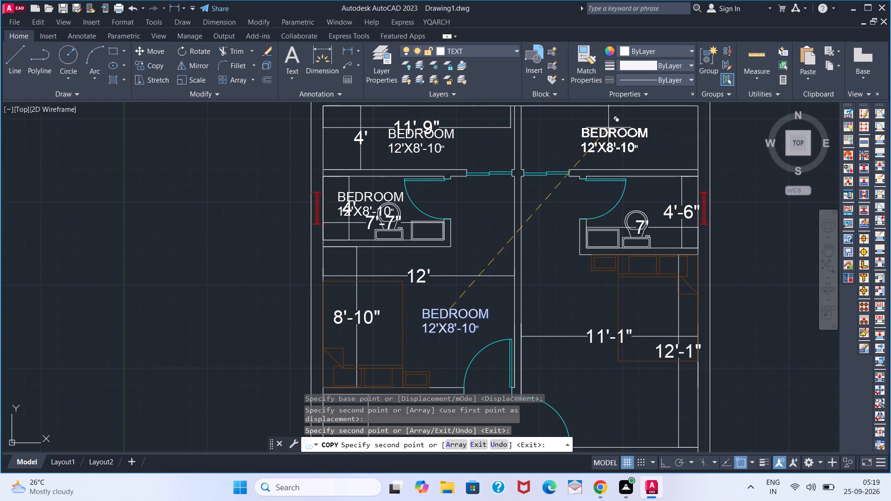
{"action": "left_click", "coordinate": [652, 200]}
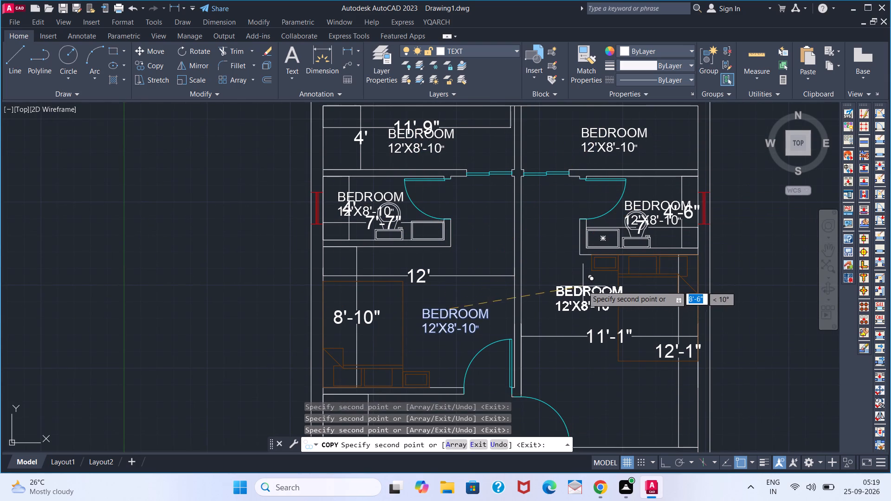
{"action": "left_click", "coordinate": [563, 300]}
Continue copying the label into the dining area, lower toilet, 8'-5" by 6'-10" room, sofa room and car parking, and end the copying.
{"action": "middle_click_drag", "start_coordinate": [601, 341], "coordinate": [588, 330]}
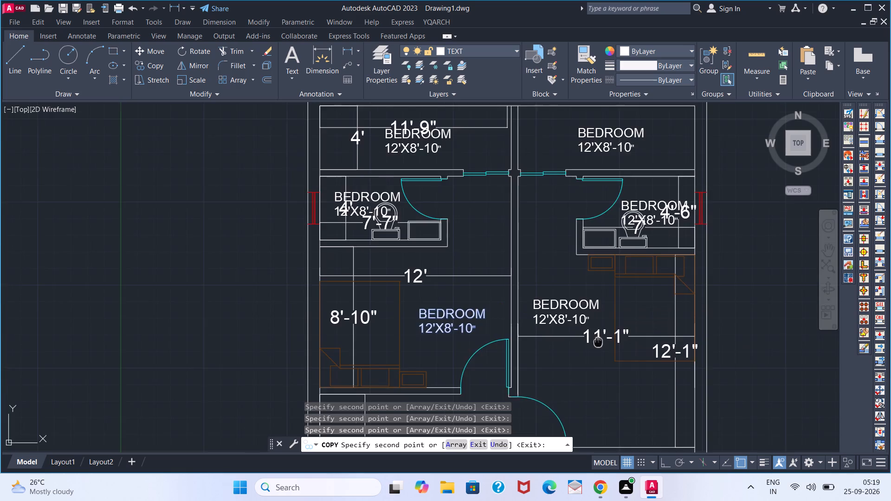
{"action": "middle_click_drag", "start_coordinate": [588, 330], "coordinate": [499, 84]}
{"action": "left_click", "coordinate": [358, 226]}
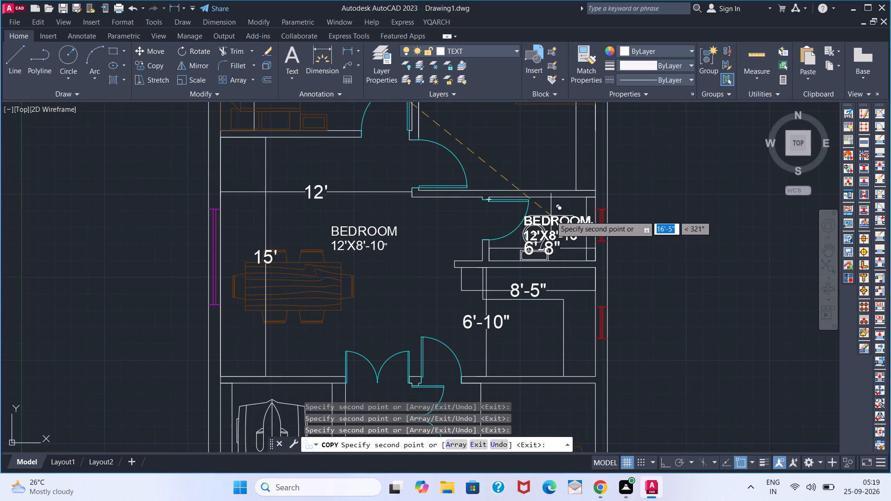
{"action": "left_click", "coordinate": [551, 216]}
{"action": "left_click", "coordinate": [523, 321]}
{"action": "middle_click_drag", "start_coordinate": [509, 325], "coordinate": [492, 140]}
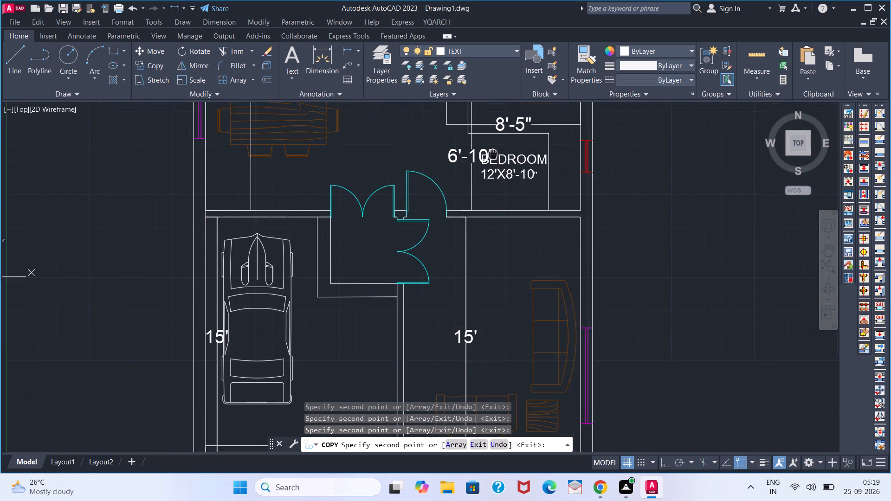
{"action": "left_click", "coordinate": [462, 281]}
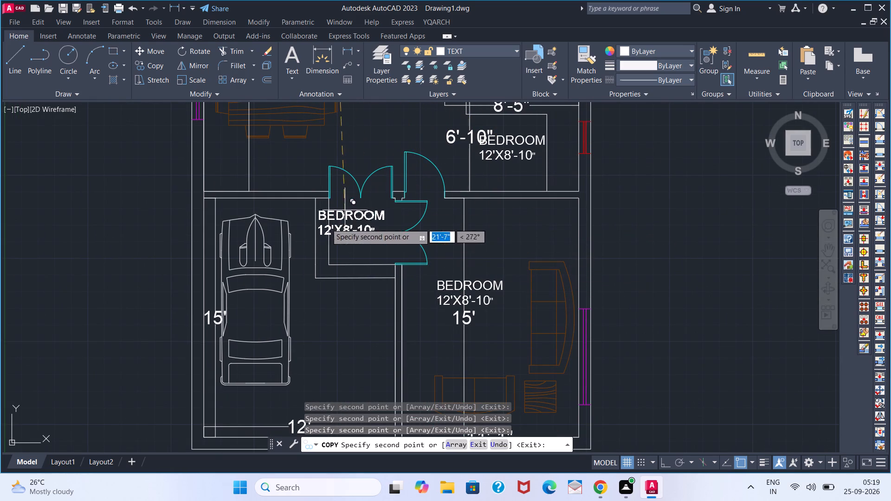
{"action": "left_click", "coordinate": [317, 338]}
{"action": "middle_click_drag", "start_coordinate": [311, 194], "coordinate": [322, 318]}
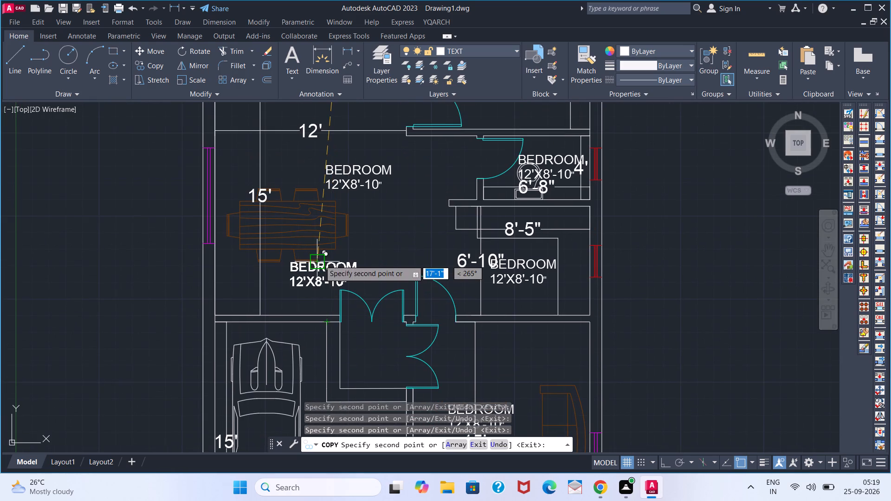
{"action": "key", "text": "Escape"}
Replace the upper-left toilet's BEDROOM label with WR and a second line reading 7'-7"X4', and close the text editor.
{"action": "middle_click_drag", "start_coordinate": [344, 211], "coordinate": [380, 313]}
{"action": "middle_click_drag", "start_coordinate": [368, 277], "coordinate": [368, 329]}
{"action": "middle_click", "coordinate": [369, 371]}
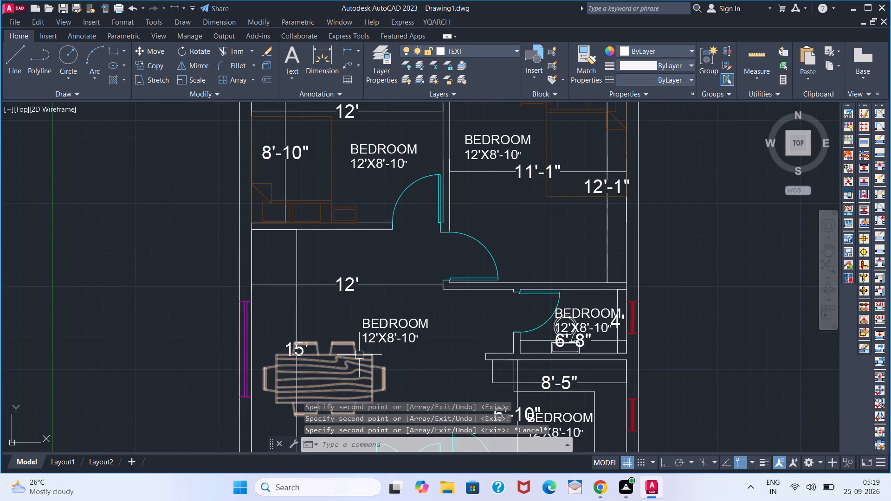
{"action": "middle_click_drag", "start_coordinate": [331, 212], "coordinate": [357, 386]}
{"action": "double_click", "coordinate": [333, 215]}
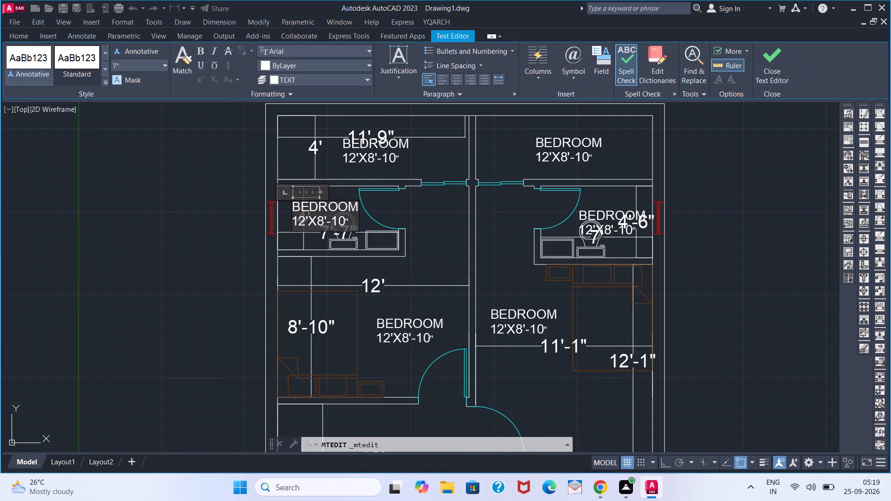
{"action": "left_click_drag", "start_coordinate": [347, 215], "coordinate": [274, 225]}
{"action": "key", "text": "BackSpace"}
{"action": "key", "text": "BackSpace"}
{"action": "key", "text": "BackSpace"}
{"action": "key", "text": "BackSpace"}
{"action": "key", "text": "BackSpace"}
{"action": "key", "text": "BackSpace"}
{"action": "key", "text": "BackSpace"}
{"action": "key", "text": "BackSpace"}
{"action": "key", "text": "BackSpace"}
{"action": "key", "text": "BackSpace"}
{"action": "key", "text": "BackSpace"}
{"action": "key", "text": "BackSpace"}
{"action": "key", "text": "BackSpace"}
{"action": "key", "text": "BackSpace"}
{"action": "key", "text": "BackSpace"}
{"action": "key", "text": "BackSpace"}
{"action": "key", "text": "BackSpace"}
{"action": "key", "text": "BackSpace"}
{"action": "key", "text": "BackSpace"}
{"action": "key", "text": "BackSpace"}
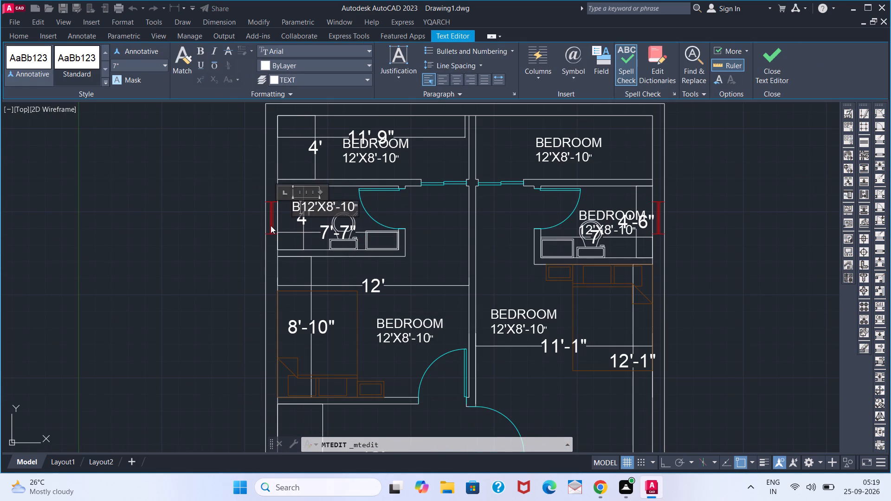
{"action": "key", "text": "Right"}
{"action": "key", "text": "Right"}
{"action": "key", "text": "Right"}
{"action": "key", "text": "Right"}
{"action": "key", "text": "Right"}
{"action": "key", "text": "Right"}
{"action": "key", "text": "Right"}
{"action": "key", "text": "Right"}
{"action": "key", "text": "Right"}
{"action": "key", "text": "Right"}
{"action": "key", "text": "Right"}
{"action": "key", "text": "Right"}
{"action": "key", "text": "Right"}
{"action": "key", "text": "Right"}
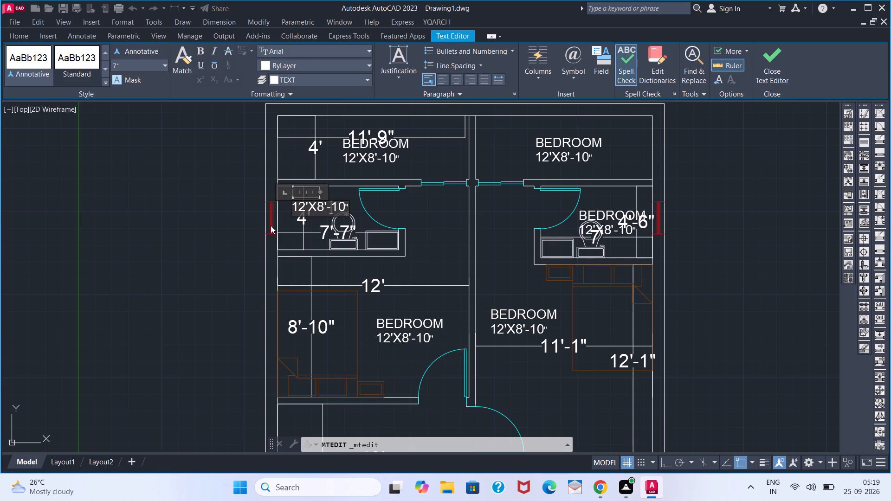
{"action": "key", "text": "BackSpace"}
{"action": "key", "text": "BackSpace"}
{"action": "key", "text": "BackSpace"}
{"action": "key", "text": "BackSpace"}
{"action": "key", "text": "BackSpace"}
{"action": "key", "text": "BackSpace"}
{"action": "key", "text": "BackSpace"}
{"action": "key", "text": "BackSpace"}
{"action": "key", "text": "BackSpace"}
{"action": "key", "text": "BackSpace"}
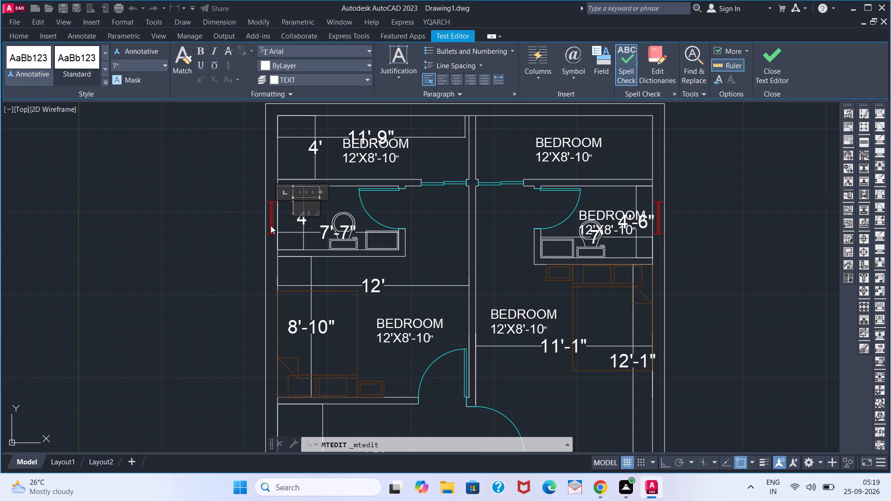
{"action": "type", "text": "WR"}
{"action": "key", "text": "Return"}
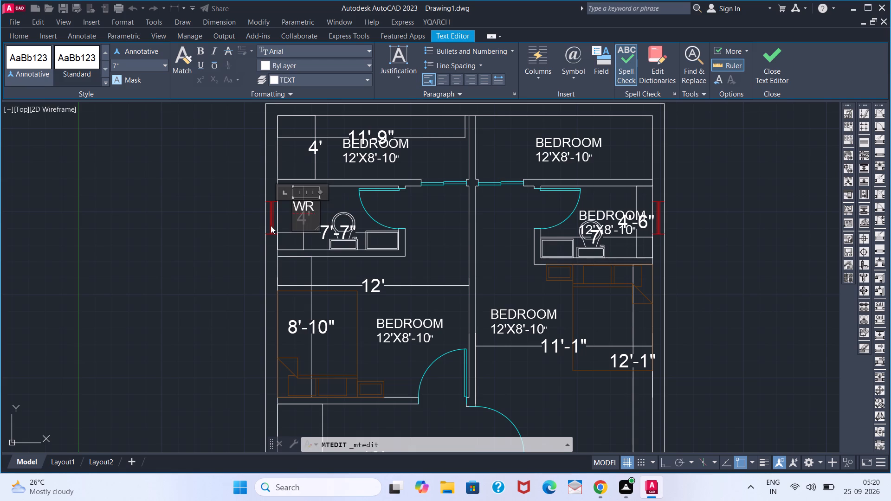
{"action": "type", "text": "7'-7\""}
{"action": "key", "text": "x"}
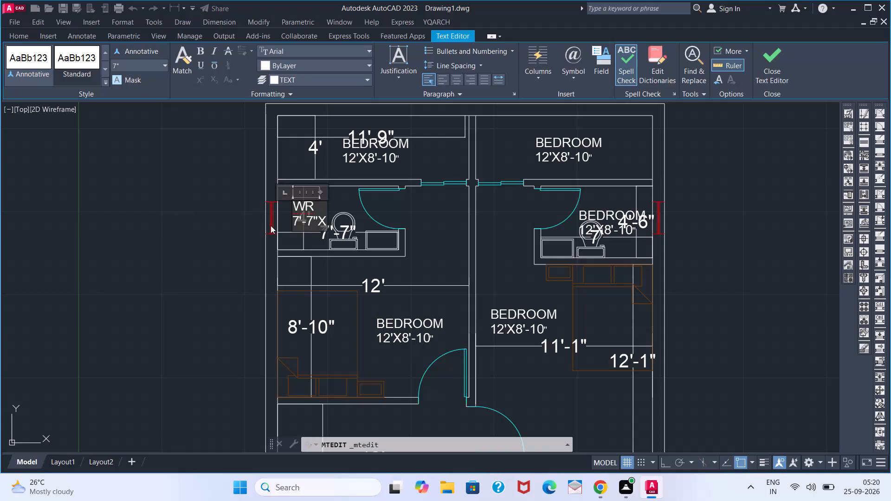
{"action": "type", "text": "4'"}
{"action": "left_click", "coordinate": [227, 188]}
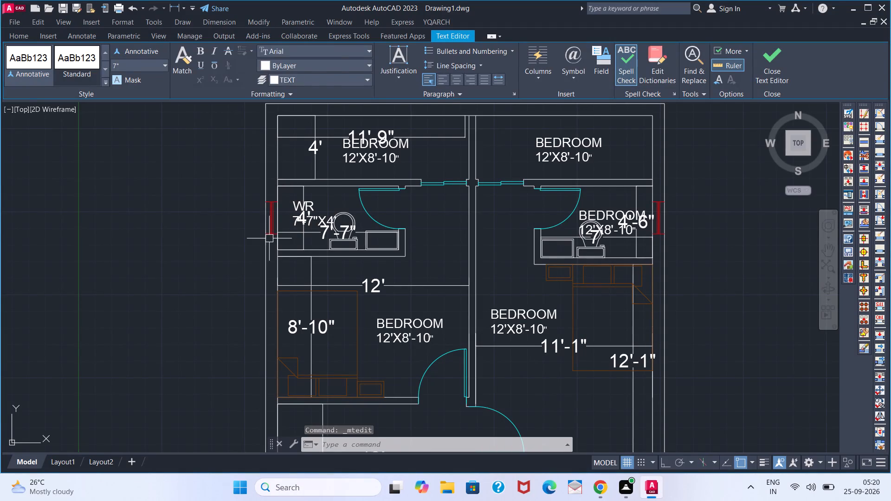
Replace the text of the label in the plan's top-left space with BALCONY at a text height of 7 inches.
{"action": "double_click", "coordinate": [369, 148]}
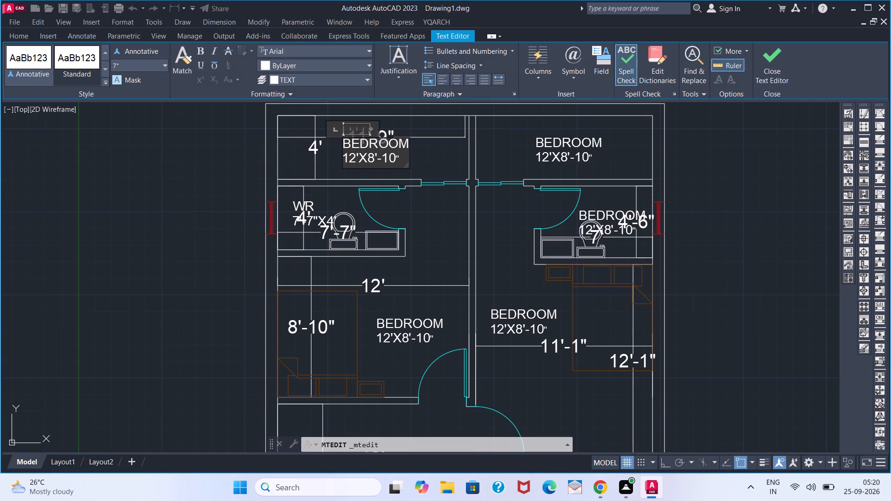
{"action": "left_click_drag", "start_coordinate": [401, 157], "coordinate": [346, 143]}
{"action": "left_click", "coordinate": [401, 157]}
{"action": "key", "text": "BackSpace"}
{"action": "key", "text": "BackSpace"}
{"action": "key", "text": "BackSpace"}
{"action": "key", "text": "BackSpace"}
{"action": "key", "text": "BackSpace"}
{"action": "key", "text": "BackSpace"}
{"action": "key", "text": "BackSpace"}
{"action": "key", "text": "BackSpace"}
{"action": "key", "text": "BackSpace"}
{"action": "key", "text": "BackSpace"}
{"action": "key", "text": "BackSpace"}
{"action": "key", "text": "BackSpace"}
{"action": "key", "text": "BackSpace"}
{"action": "key", "text": "BackSpace"}
{"action": "key", "text": "BackSpace"}
{"action": "key", "text": "BackSpace"}
{"action": "key", "text": "BackSpace"}
{"action": "key", "text": "BackSpace"}
{"action": "key", "text": "BackSpace"}
{"action": "key", "text": "BackSpace"}
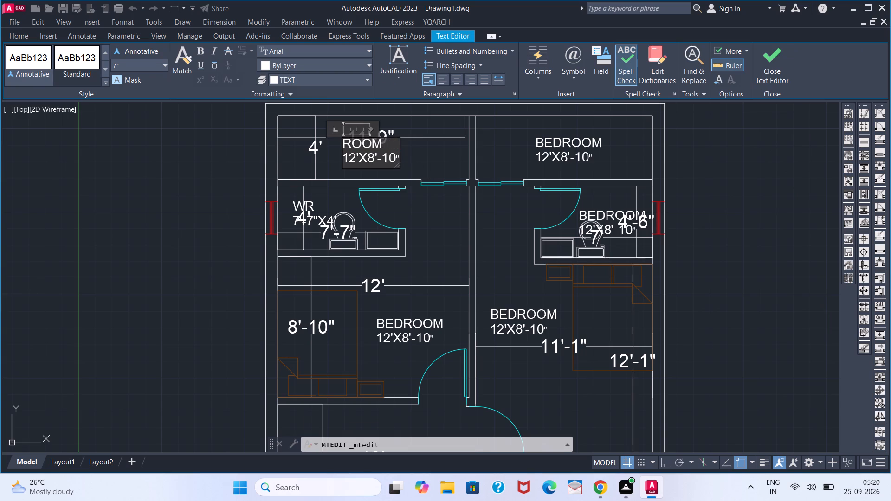
{"action": "left_click", "coordinate": [394, 161]}
{"action": "key", "text": "ctrl+BackSpace"}
{"action": "key", "text": "ctrl+BackSpace"}
{"action": "key", "text": "ctrl+BackSpace"}
{"action": "key", "text": "ctrl+BackSpace"}
{"action": "key", "text": "ctrl+BackSpace"}
{"action": "key", "text": "ctrl+BackSpace"}
{"action": "key", "text": "ctrl+BackSpace"}
{"action": "key", "text": "ctrl+BackSpace"}
{"action": "key", "text": "ctrl+BackSpace"}
{"action": "key", "text": "ctrl+BackSpace"}
{"action": "key", "text": "ctrl+BackSpace"}
{"action": "key", "text": "ctrl+BackSpace"}
{"action": "key", "text": "ctrl+BackSpace"}
{"action": "key", "text": "ctrl+BackSpace"}
{"action": "key", "text": "ctrl+BackSpace"}
{"action": "key", "text": "ctrl+BackSpace"}
{"action": "key", "text": "ctrl+BackSpace"}
{"action": "key", "text": "ctrl+BackSpace"}
{"action": "key", "text": "ctrl+BackSpace"}
{"action": "key", "text": "ctrl+BackSpace"}
{"action": "key", "text": "ctrl+BackSpace"}
{"action": "key", "text": "Right"}
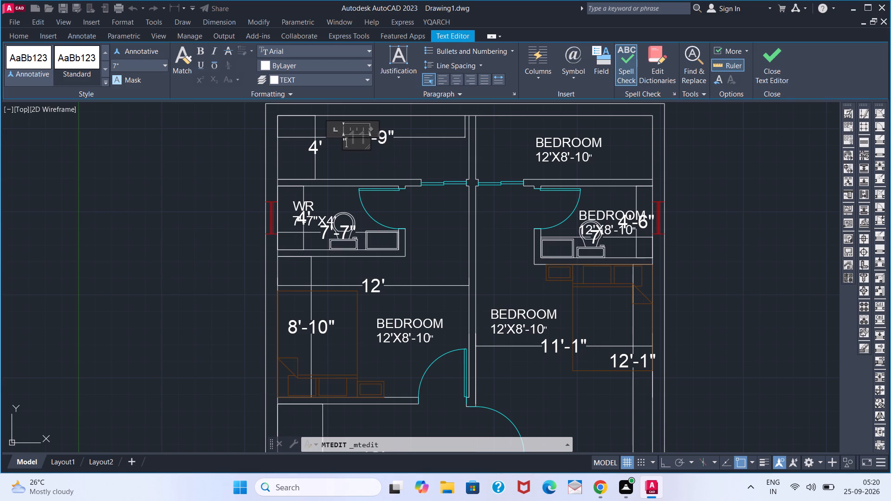
{"action": "key", "text": "BackSpace"}
{"action": "key", "text": "BackSpace"}
{"action": "type", "text": "BALCO"}
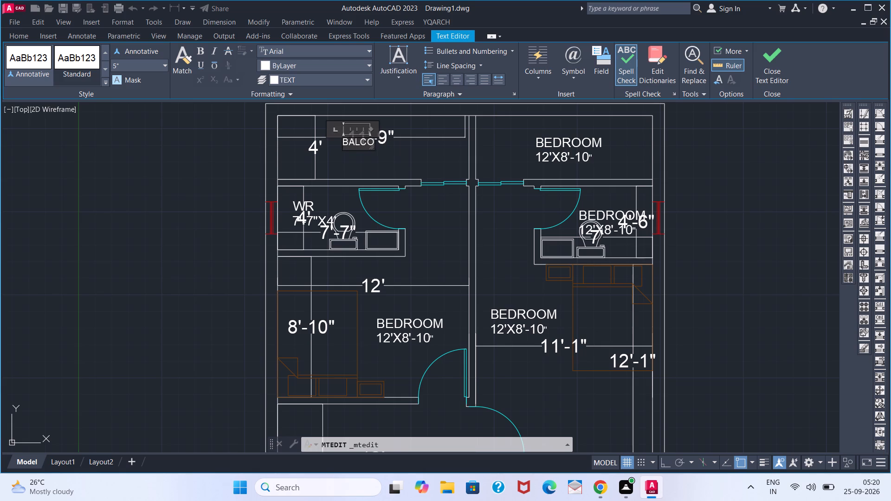
{"action": "type", "text": "NY"}
{"action": "key", "text": "Return"}
{"action": "double_click", "coordinate": [140, 68]}
{"action": "triple_click", "coordinate": [364, 139]}
{"action": "left_click", "coordinate": [134, 64]}
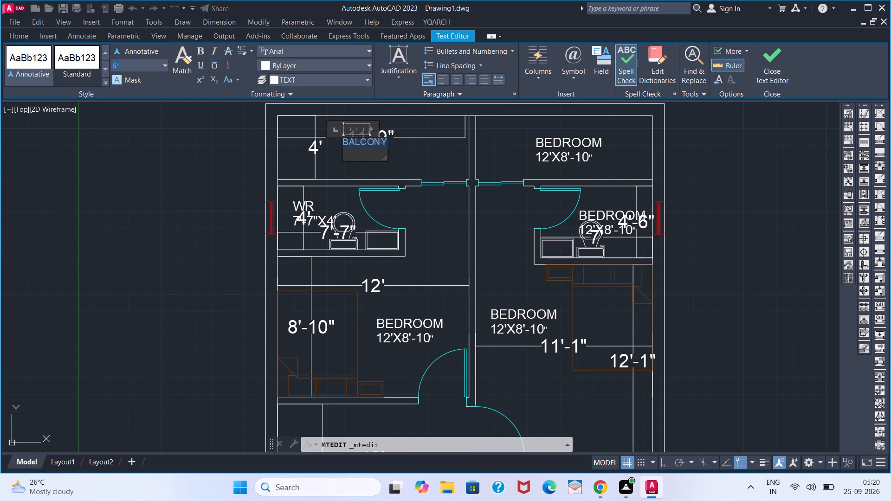
{"action": "key", "text": "7"}
{"action": "key", "text": "Return"}
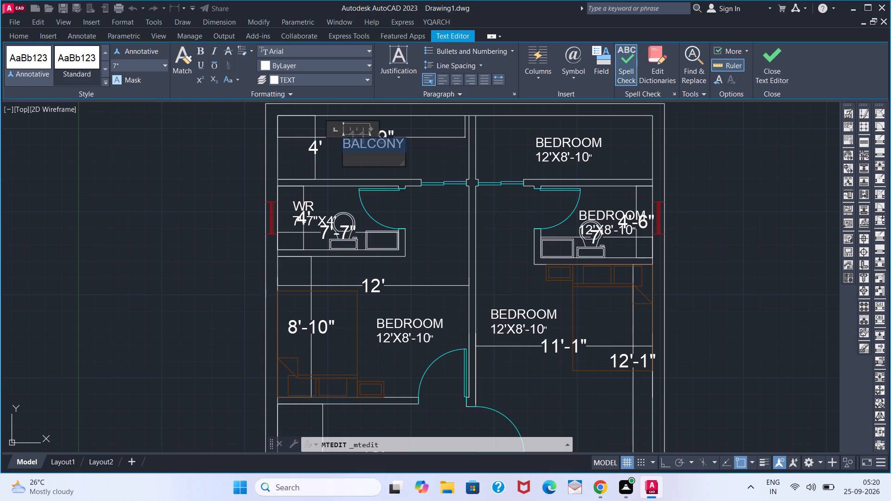
Enter the dimensions 11'-9"X4' in the top-left space's label and close the text editor.
{"action": "type", "text": "11'"}
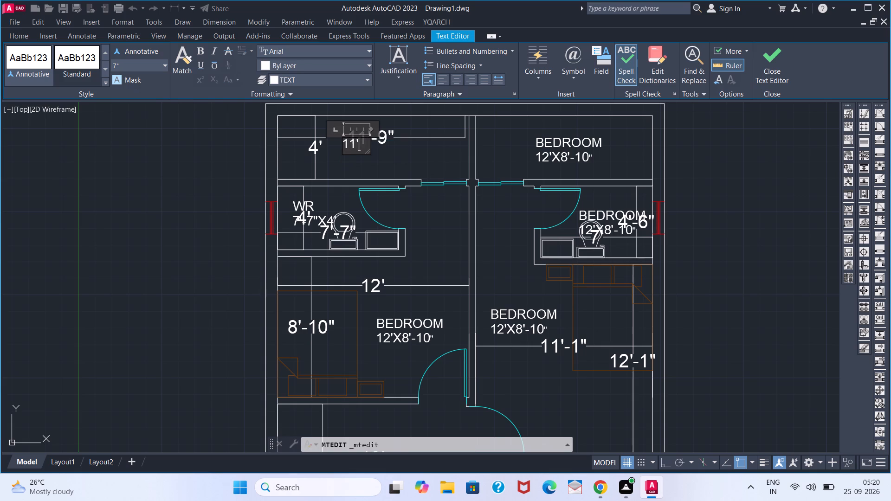
{"action": "key", "text": "minus"}
{"action": "type", "text": "9\""}
{"action": "type", "text": "X4'"}
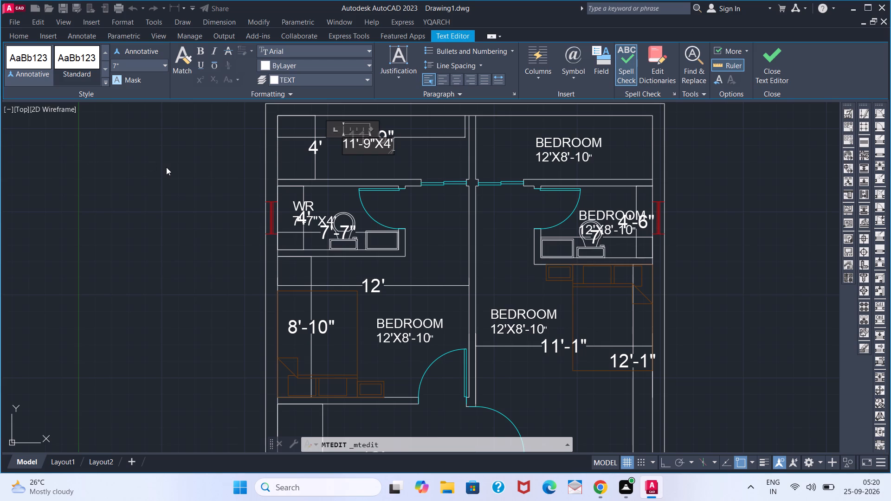
{"action": "left_click", "coordinate": [166, 167]}
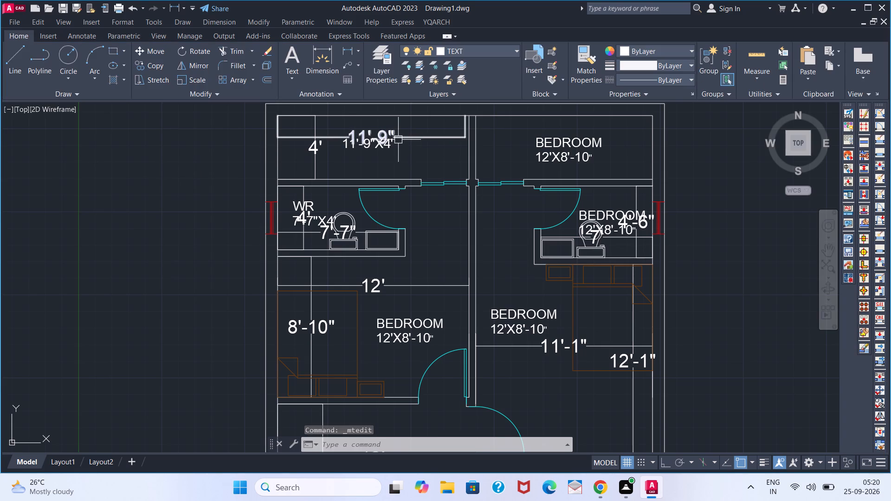
Add the line BALCONY above 11'-9"X4' in the top-left space's label and close the text editor.
{"action": "double_click", "coordinate": [385, 141]}
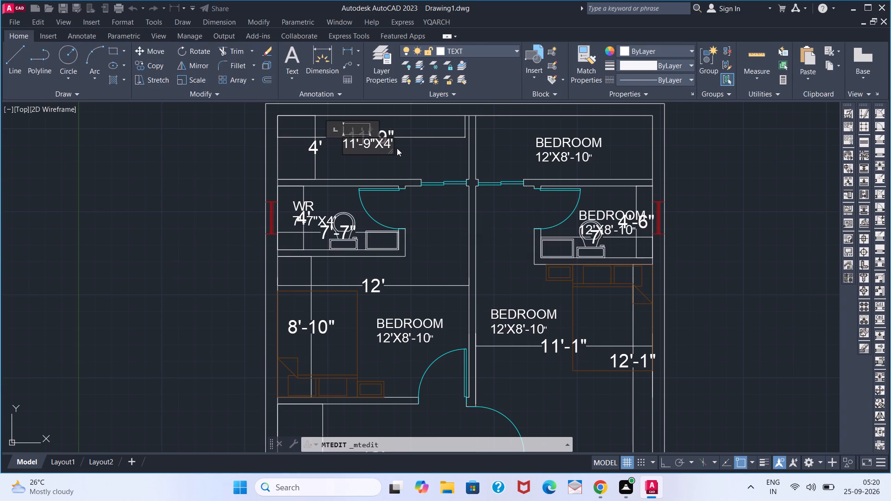
{"action": "left_click", "coordinate": [394, 146]}
{"action": "double_click", "coordinate": [392, 145]}
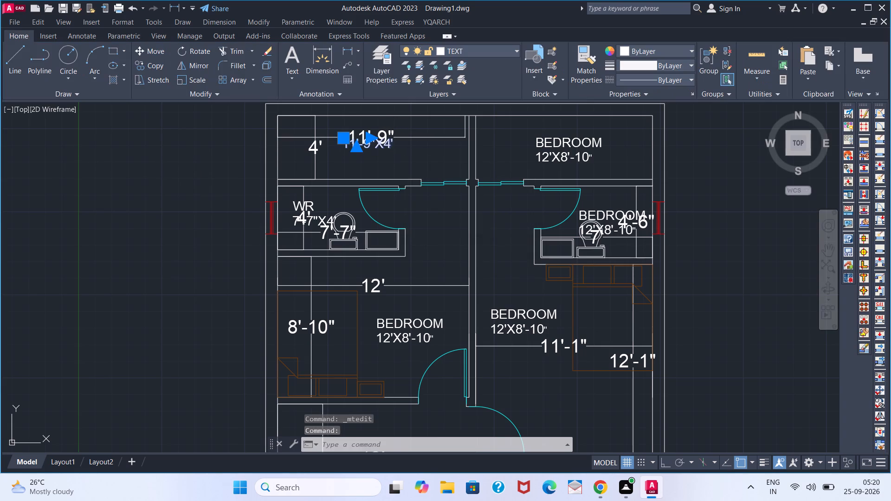
{"action": "left_click", "coordinate": [344, 142]}
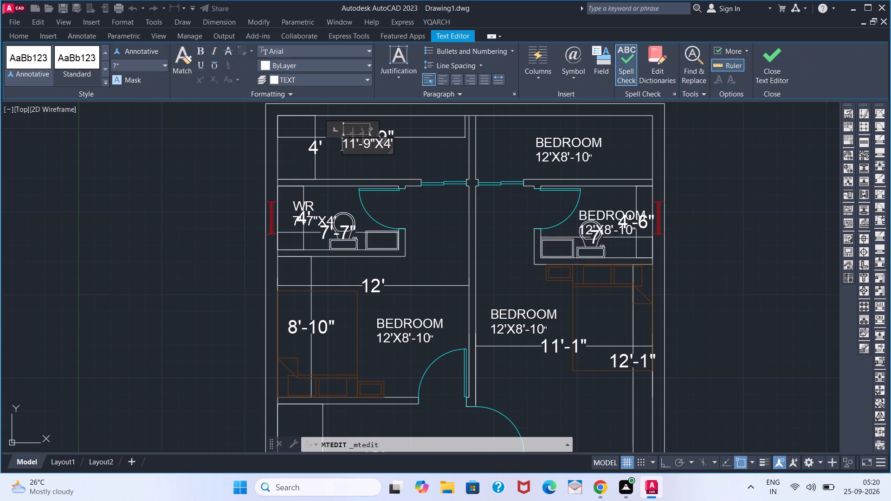
{"action": "key", "text": "Return"}
{"action": "left_click", "coordinate": [348, 146]}
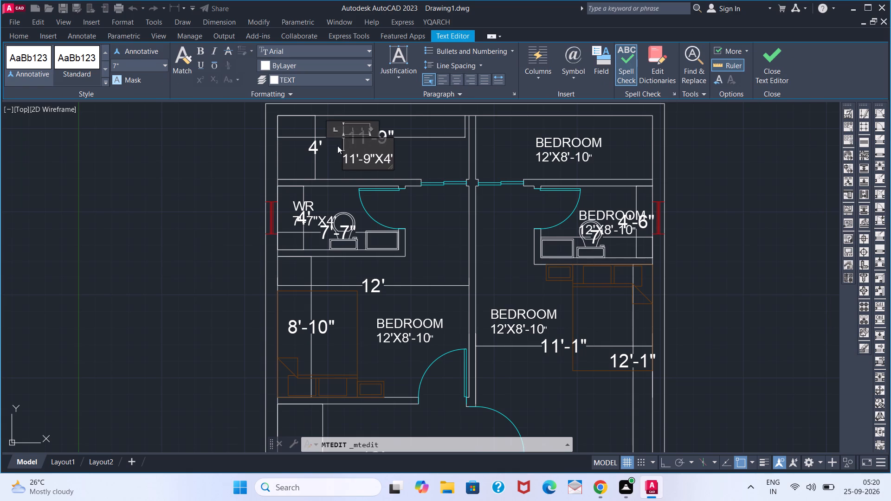
{"action": "type", "text": "BALCONY"}
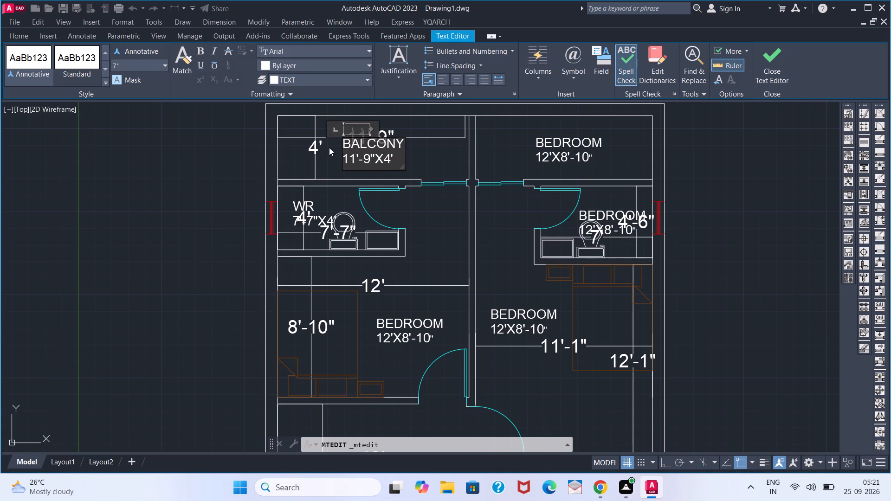
{"action": "left_click", "coordinate": [319, 161]}
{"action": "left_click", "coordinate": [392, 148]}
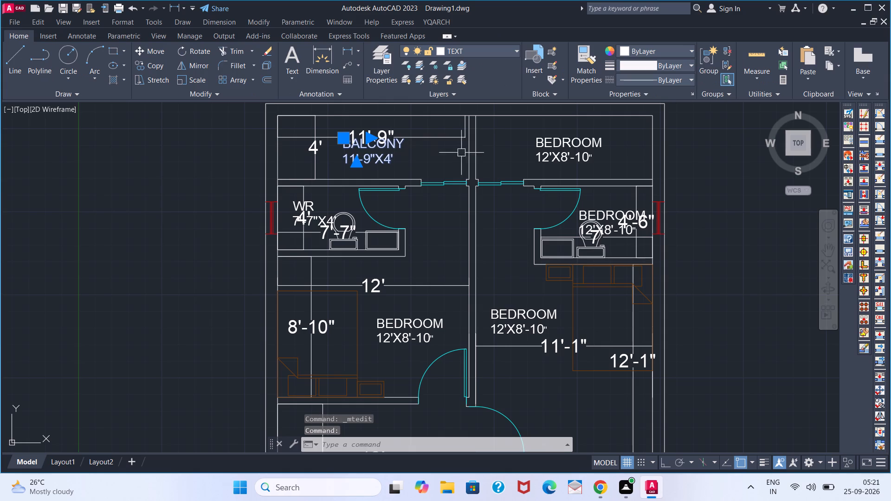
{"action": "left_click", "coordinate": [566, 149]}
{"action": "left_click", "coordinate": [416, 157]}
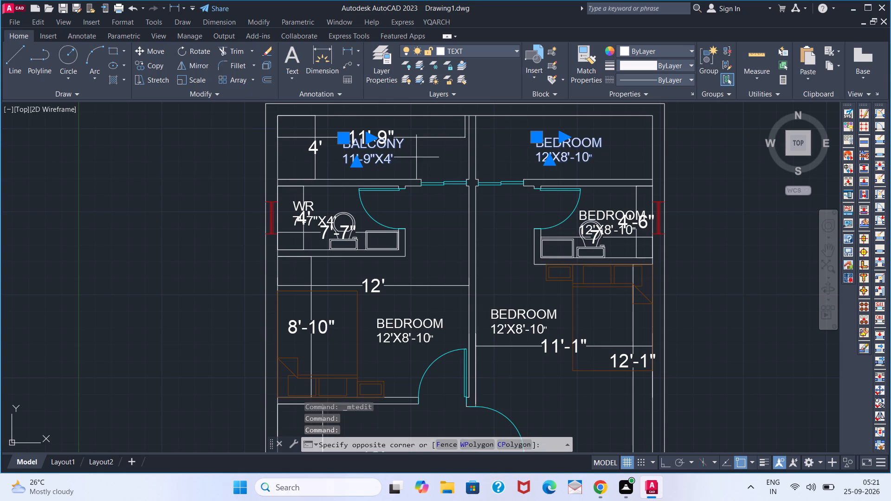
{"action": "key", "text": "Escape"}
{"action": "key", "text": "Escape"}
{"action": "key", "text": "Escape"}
Delete the BEDROOM label from the plan's top-right space.
{"action": "left_click", "coordinate": [547, 148]}
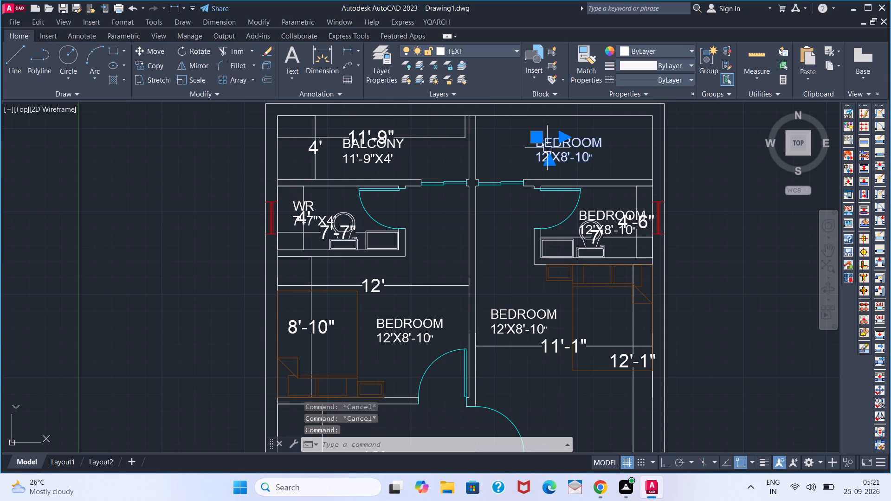
{"action": "key", "text": "Delete"}
Copy the BALCONY 11'-9"X4' label into the plan's top-right space and end the copying.
{"action": "left_click", "coordinate": [385, 160]}
{"action": "type", "text": "CO"}
{"action": "key", "text": "backslash"}
{"action": "key", "text": "BackSpace"}
{"action": "key", "text": "Return"}
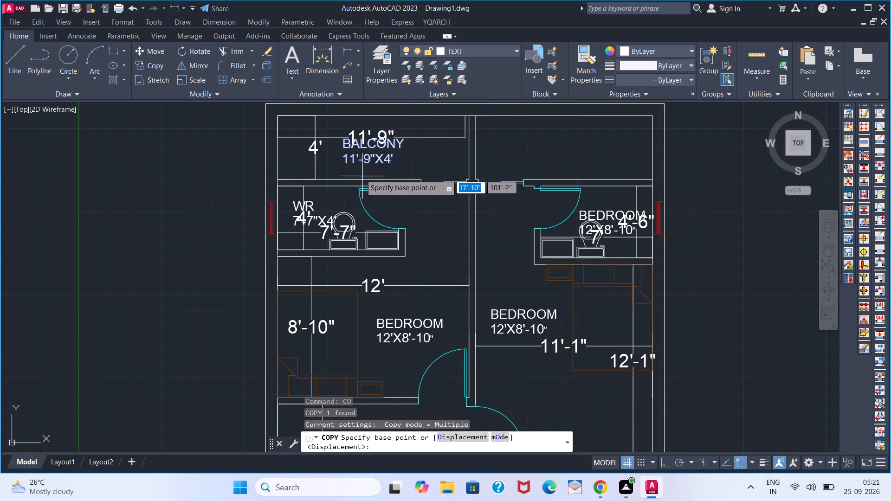
{"action": "left_click", "coordinate": [359, 168]}
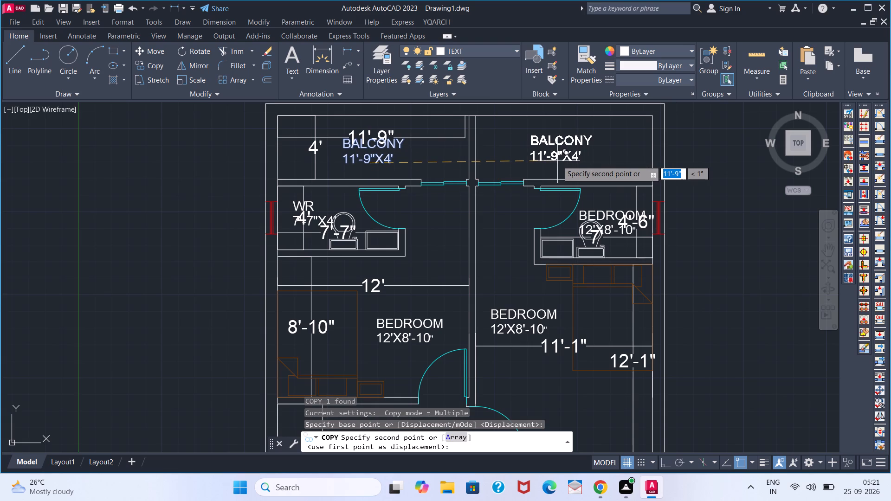
{"action": "left_click", "coordinate": [557, 161]}
{"action": "key", "text": "Escape"}
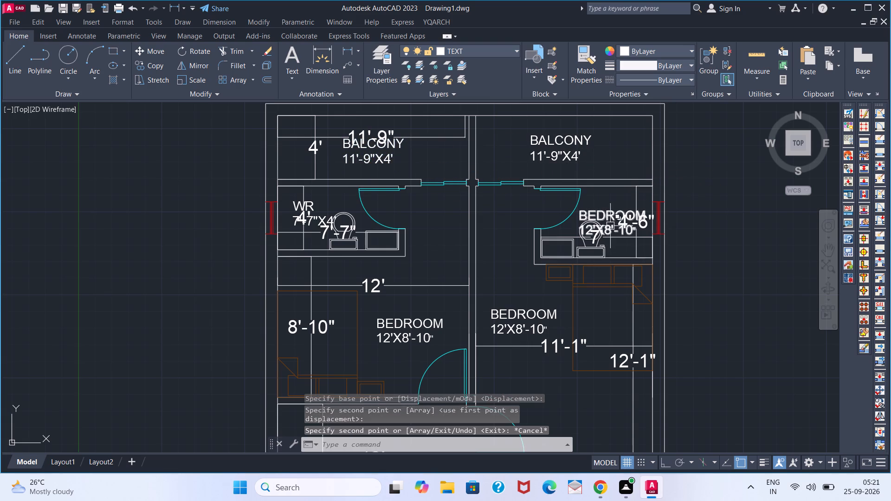
Replace the BEDROOM 12'X8'-10" text in the label of the plan's upper-right washroom with WR.
{"action": "double_click", "coordinate": [610, 220]}
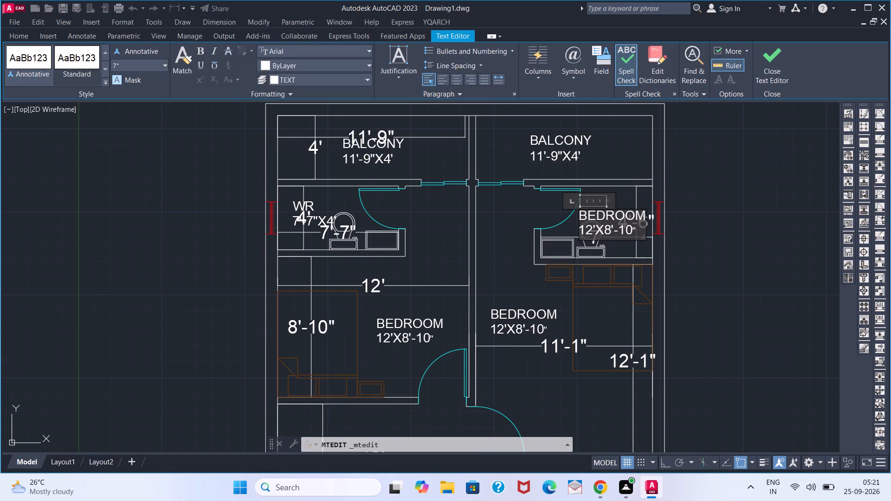
{"action": "left_click_drag", "start_coordinate": [639, 231], "coordinate": [577, 217]}
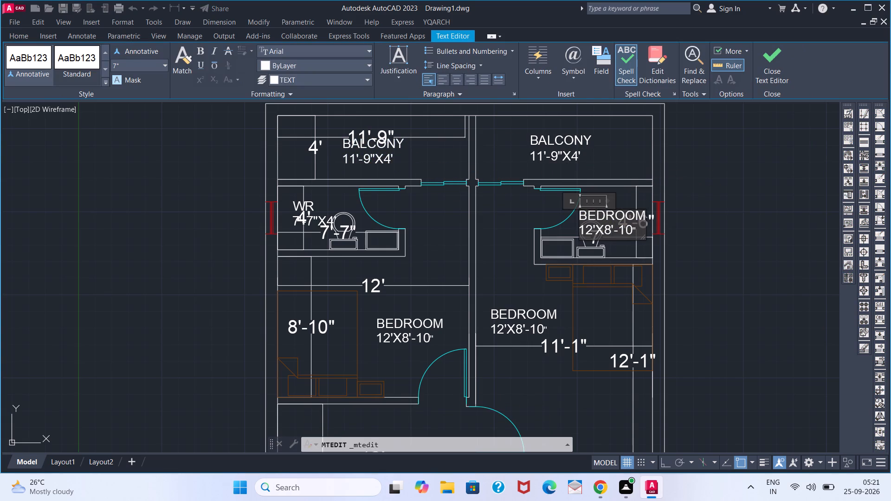
{"action": "double_click", "coordinate": [638, 229]}
{"action": "triple_click", "coordinate": [638, 228]}
{"action": "triple_click", "coordinate": [639, 229]}
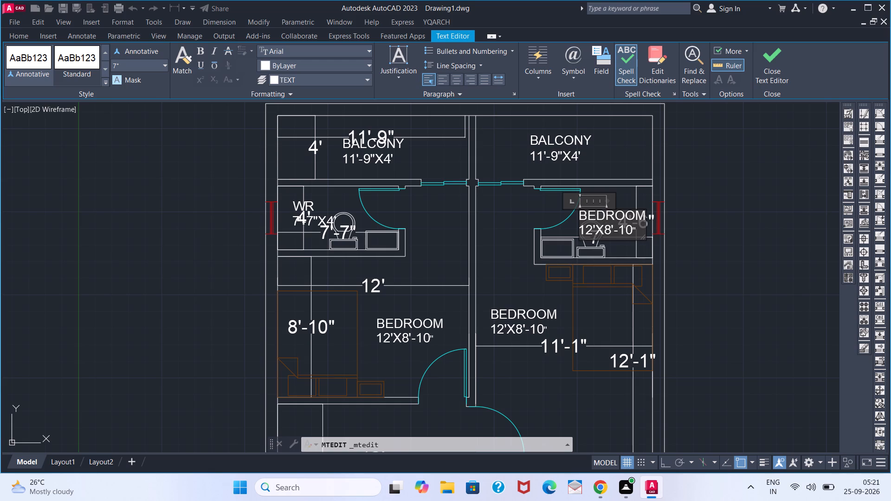
{"action": "triple_click", "coordinate": [636, 228]}
{"action": "left_click_drag", "start_coordinate": [633, 228], "coordinate": [599, 230]}
{"action": "triple_click", "coordinate": [596, 223]}
{"action": "key", "text": "BackSpace"}
{"action": "double_click", "coordinate": [610, 225]}
{"action": "double_click", "coordinate": [611, 219]}
{"action": "key", "text": "BackSpace"}
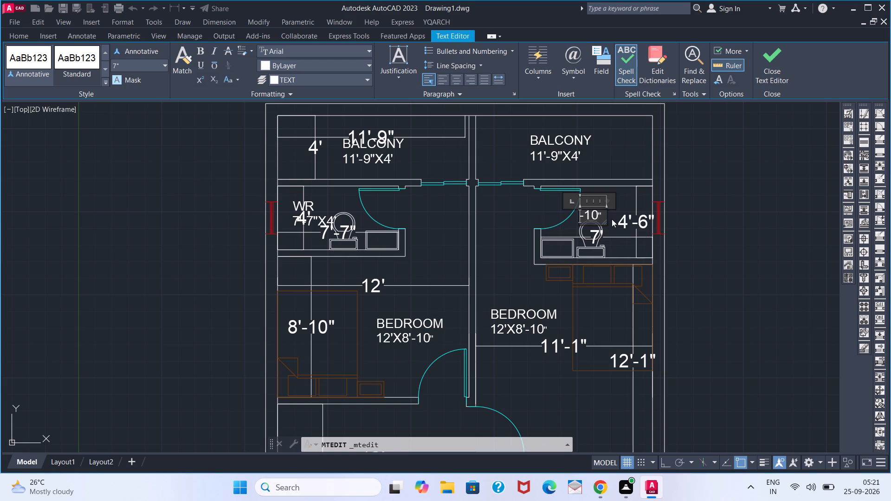
{"action": "left_click", "coordinate": [612, 219]}
{"action": "double_click", "coordinate": [593, 219]}
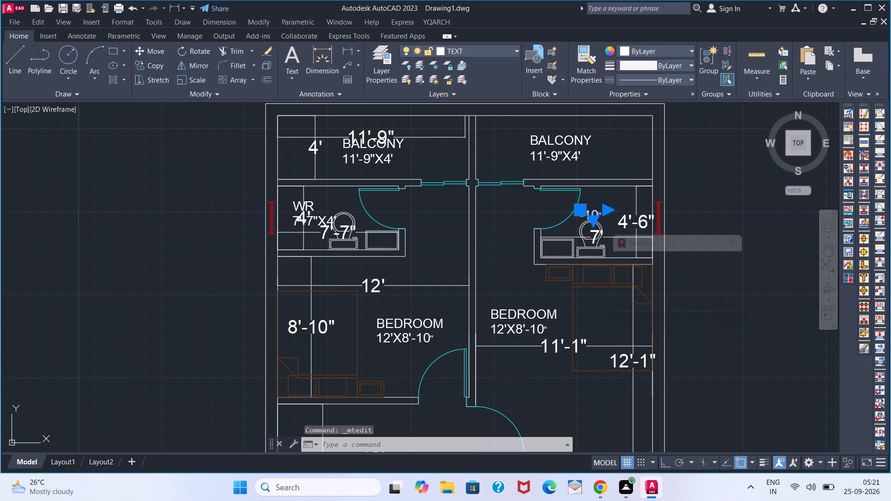
{"action": "left_click", "coordinate": [602, 216]}
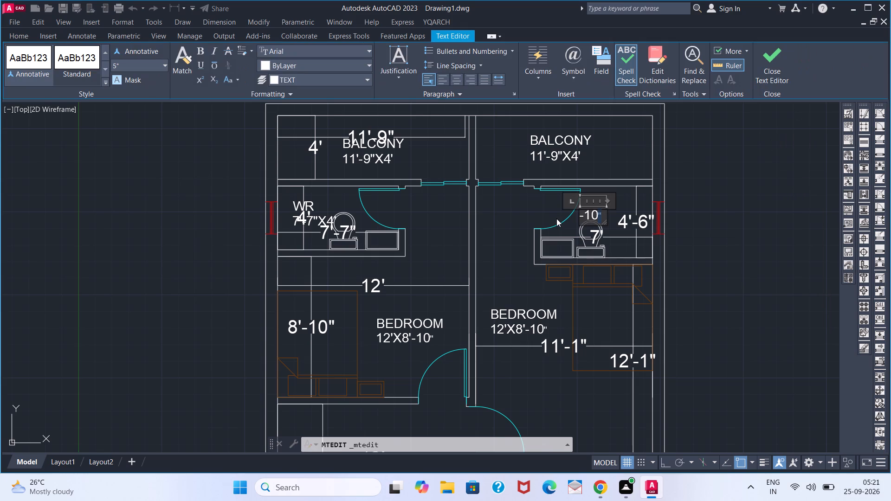
{"action": "key", "text": "BackSpace"}
{"action": "key", "text": "BackSpace"}
{"action": "key", "text": "BackSpace"}
{"action": "key", "text": "BackSpace"}
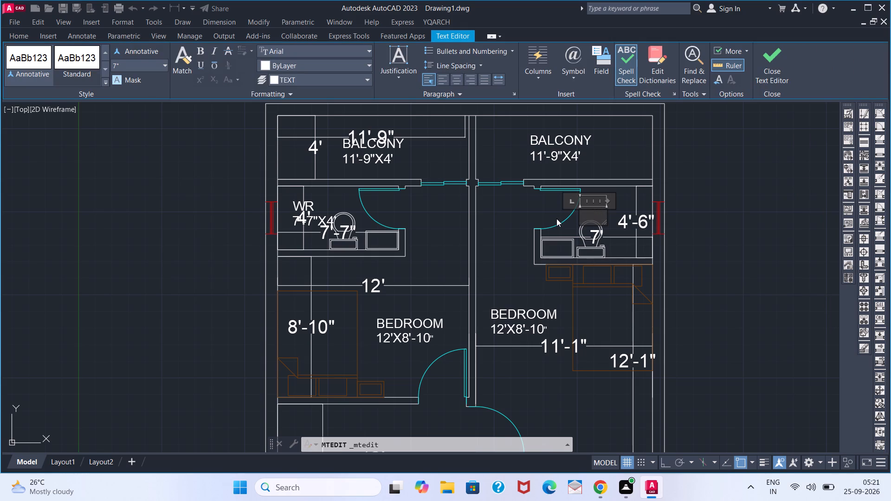
{"action": "type", "text": "WR"}
Add the dimensions 7'X4'-6" after WR in the upper-right washroom's label and close the text editor.
{"action": "key", "text": "Return"}
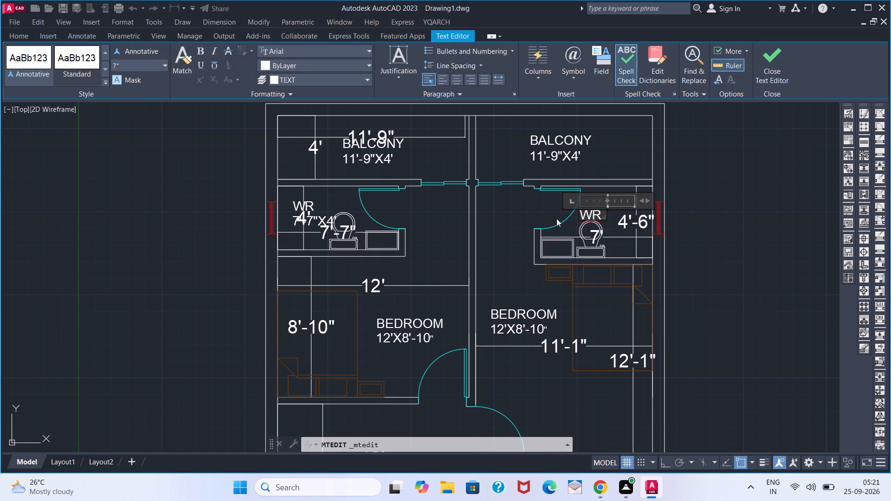
{"action": "key", "text": "Escape"}
{"action": "left_click", "coordinate": [569, 184]}
{"action": "key", "text": "Return"}
{"action": "key", "text": "BackSpace"}
{"action": "type", "text": "7'"}
{"action": "key", "text": "x"}
{"action": "type", "text": "4'-6\""}
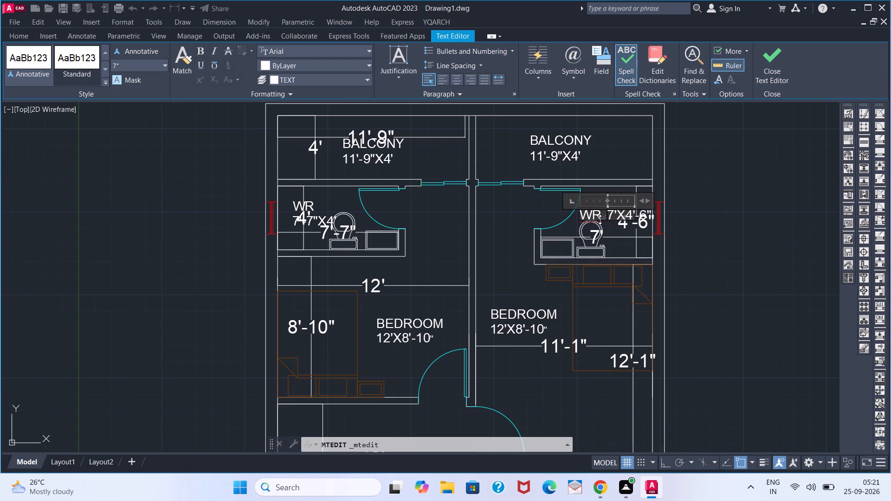
{"action": "key", "text": "Return"}
{"action": "left_click", "coordinate": [467, 225]}
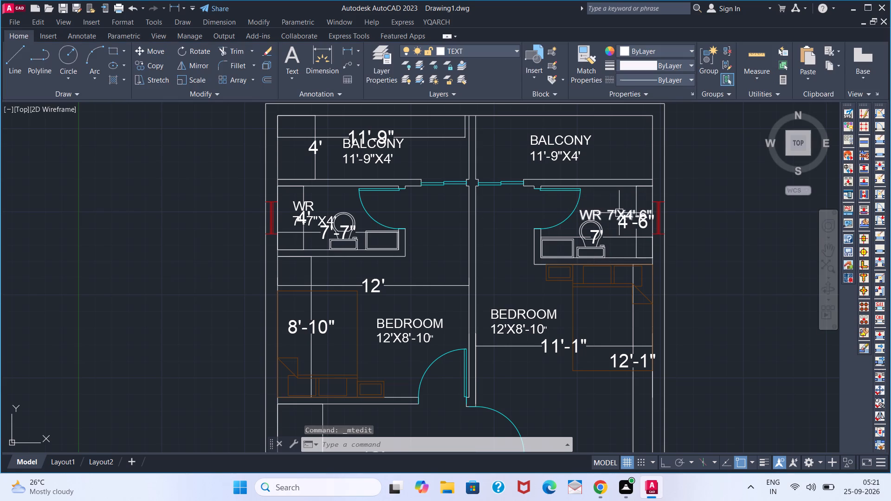
Resize the upper-right washroom label's text frame so that 7'X4'-6" sits below WR, and close the text editor.
{"action": "left_click", "coordinate": [619, 213]}
{"action": "scroll", "coordinate": [604, 222], "scroll_direction": "up", "scroll_amount": 3}
{"action": "double_click", "coordinate": [606, 212]}
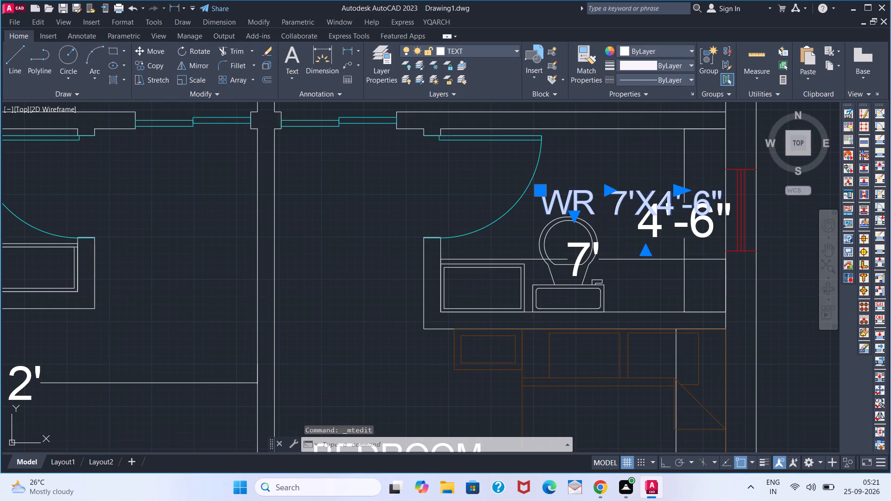
{"action": "triple_click", "coordinate": [578, 207]}
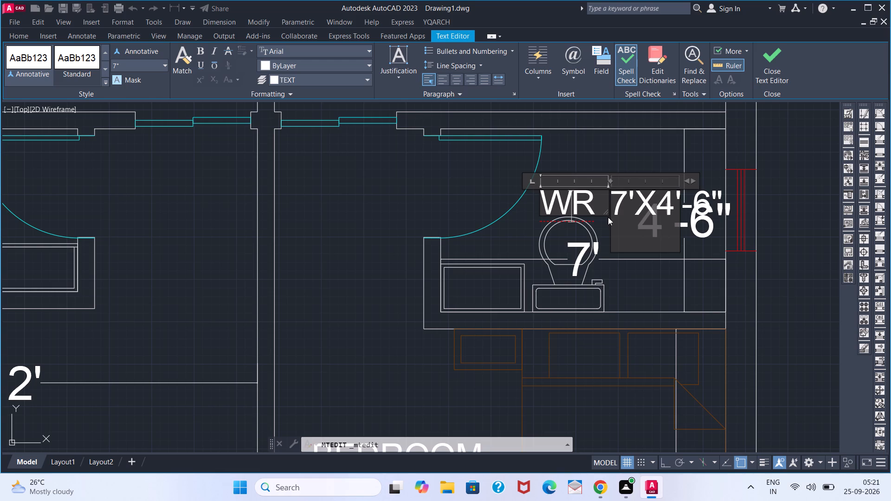
{"action": "left_click_drag", "start_coordinate": [607, 212], "coordinate": [635, 265]}
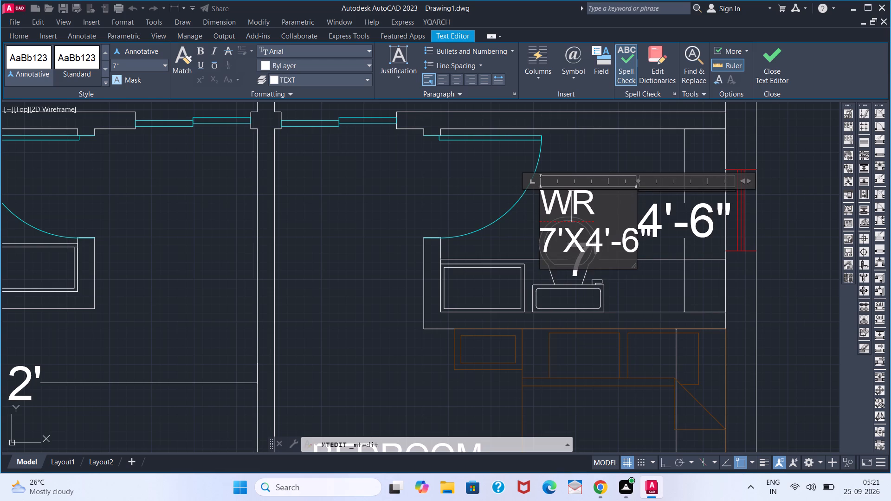
{"action": "left_click", "coordinate": [605, 155]}
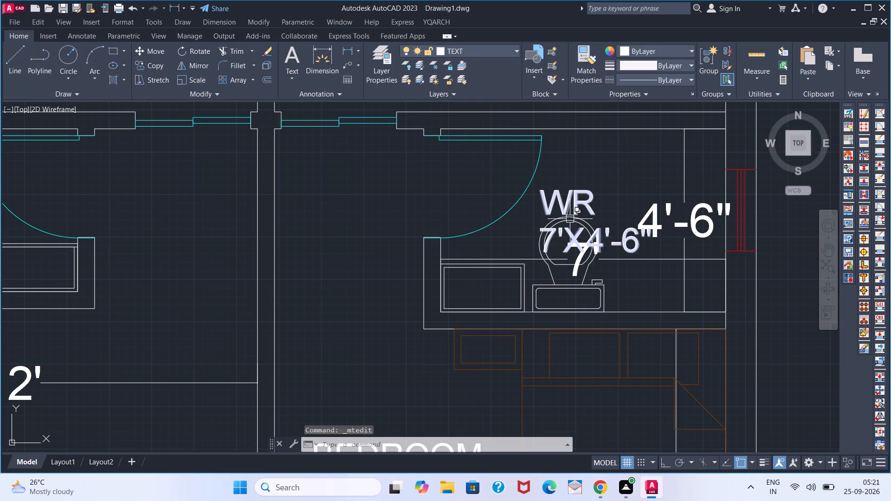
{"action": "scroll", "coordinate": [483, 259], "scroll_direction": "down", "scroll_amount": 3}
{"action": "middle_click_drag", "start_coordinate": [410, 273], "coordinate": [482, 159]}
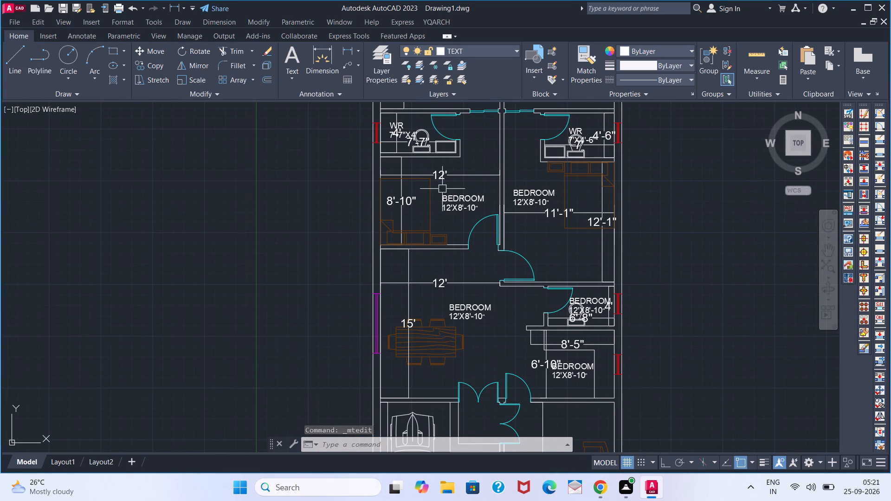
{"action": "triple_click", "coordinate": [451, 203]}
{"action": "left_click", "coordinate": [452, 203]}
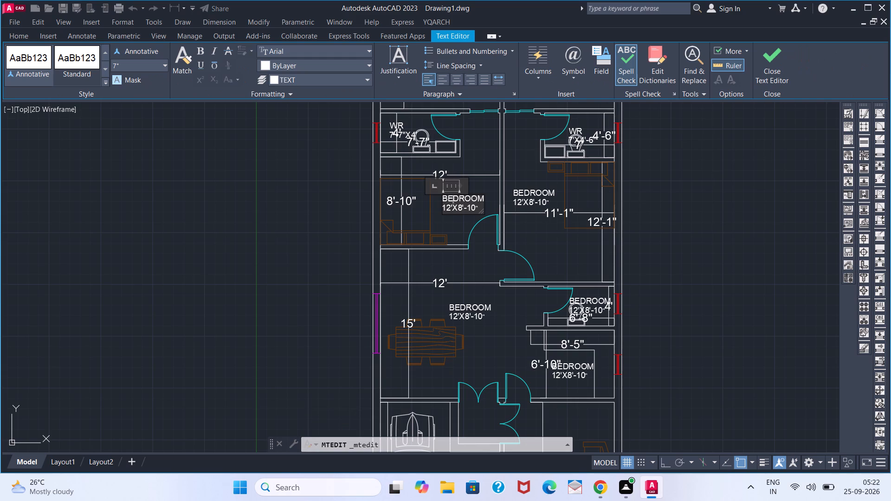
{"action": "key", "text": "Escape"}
Replace the BEDROOM label's text above the dining table with HALL and 12'X15' on two lines, and close the text editor.
{"action": "triple_click", "coordinate": [465, 317]}
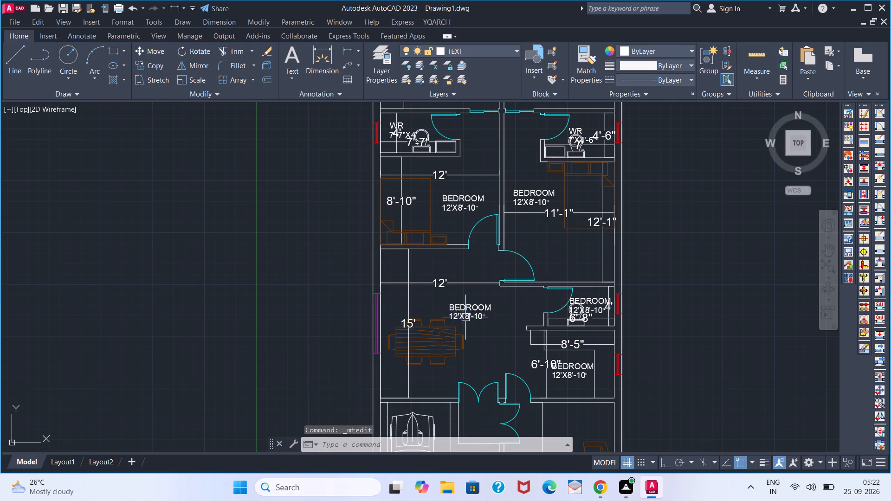
{"action": "left_click", "coordinate": [488, 315]}
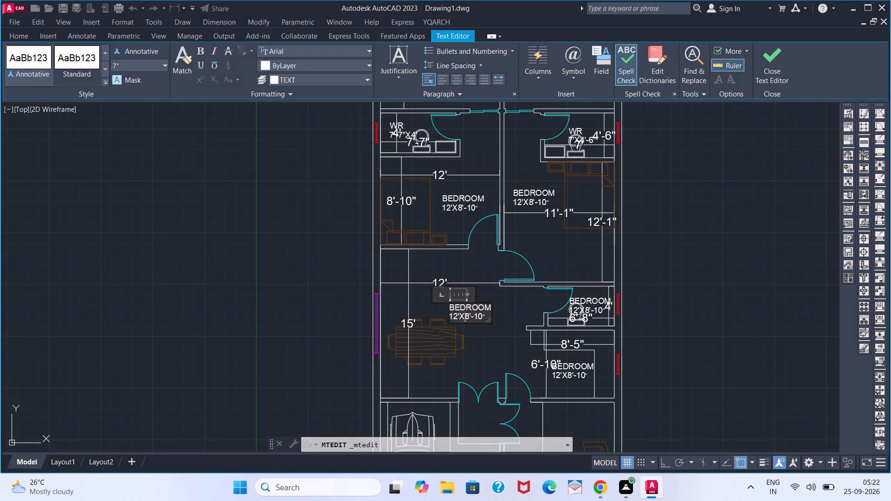
{"action": "double_click", "coordinate": [487, 315]}
{"action": "left_click", "coordinate": [484, 315]}
{"action": "key", "text": "BackSpace"}
{"action": "key", "text": "BackSpace"}
{"action": "key", "text": "BackSpace"}
{"action": "key", "text": "BackSpace"}
{"action": "key", "text": "BackSpace"}
{"action": "key", "text": "BackSpace"}
{"action": "key", "text": "BackSpace"}
{"action": "key", "text": "BackSpace"}
{"action": "key", "text": "BackSpace"}
{"action": "key", "text": "BackSpace"}
{"action": "key", "text": "BackSpace"}
{"action": "key", "text": "BackSpace"}
{"action": "key", "text": "BackSpace"}
{"action": "key", "text": "BackSpace"}
{"action": "key", "text": "BackSpace"}
{"action": "key", "text": "BackSpace"}
{"action": "key", "text": "BackSpace"}
{"action": "key", "text": "BackSpace"}
{"action": "key", "text": "BackSpace"}
{"action": "key", "text": "BackSpace"}
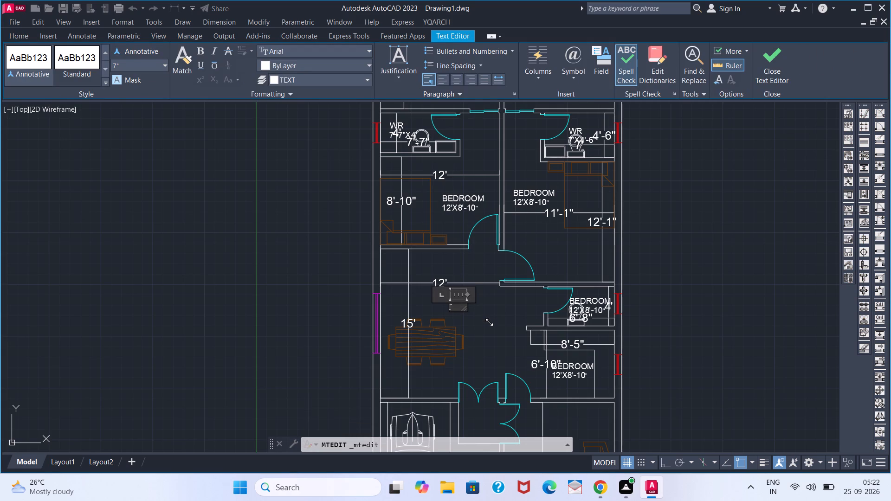
{"action": "type", "text": "HALL"}
{"action": "key", "text": "Return"}
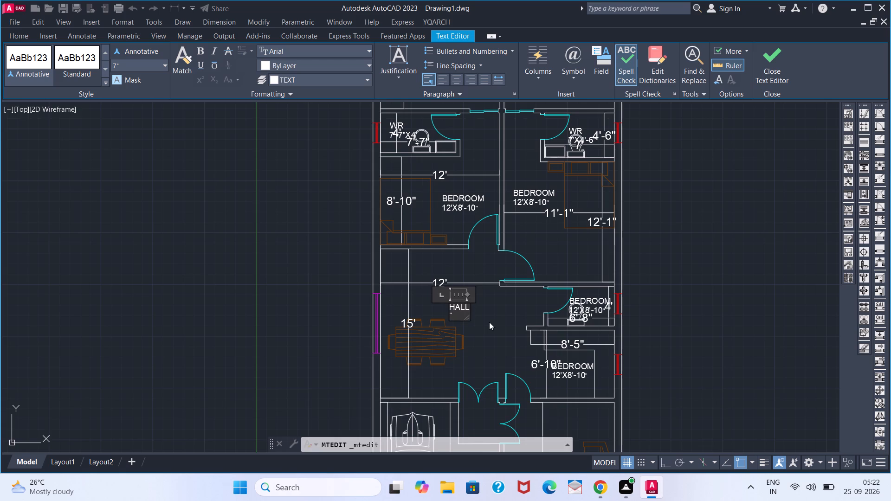
{"action": "type", "text": "12'X15'"}
{"action": "left_click", "coordinate": [489, 322]}
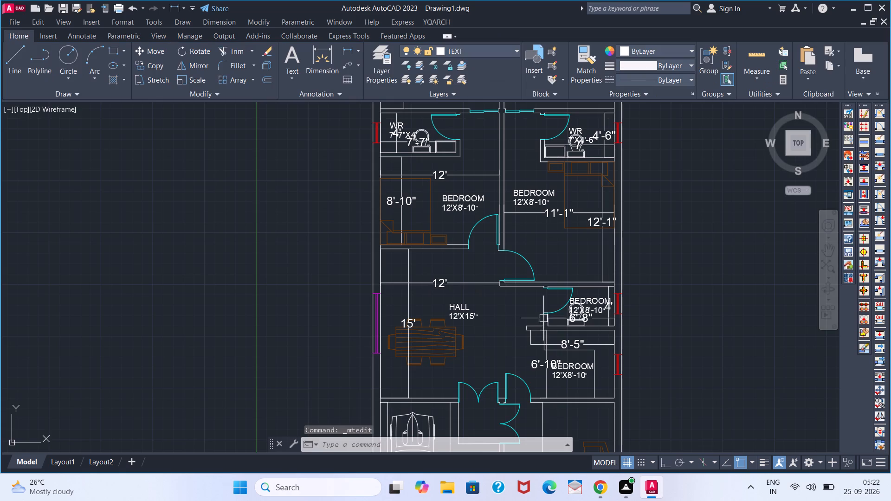
Replace the BEDROOM label's text in the washroom beside the hall with C.WR and 6'-8"X4' on two lines, and close the text editor.
{"action": "middle_click_drag", "start_coordinate": [571, 263], "coordinate": [519, 275]}
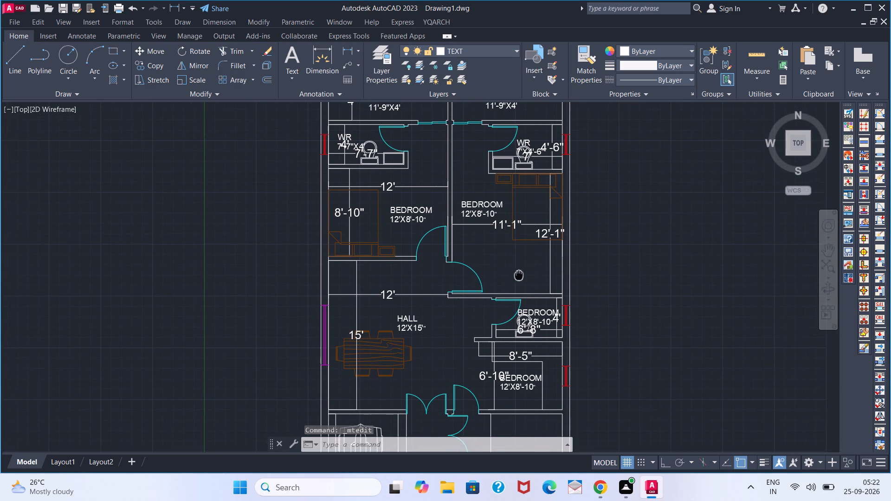
{"action": "scroll", "coordinate": [540, 309], "scroll_direction": "up", "scroll_amount": 3}
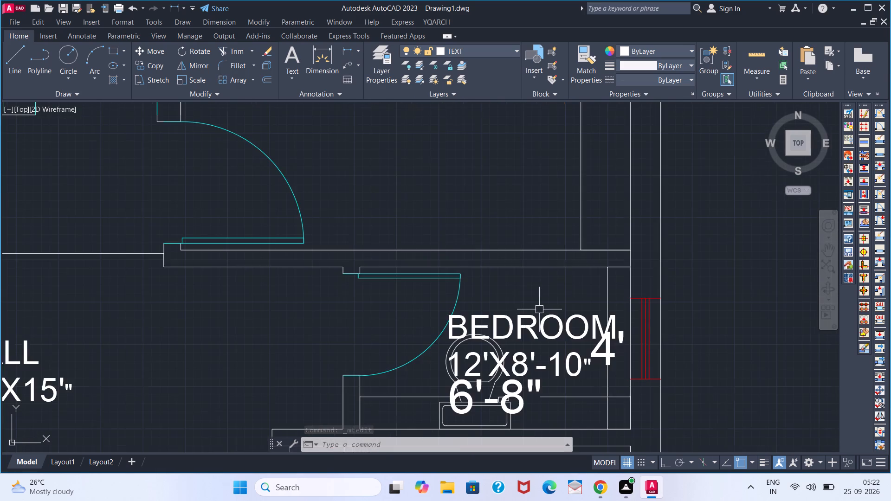
{"action": "scroll", "coordinate": [533, 319], "scroll_direction": "down", "scroll_amount": 3}
{"action": "scroll", "coordinate": [533, 318], "scroll_direction": "up", "scroll_amount": 3}
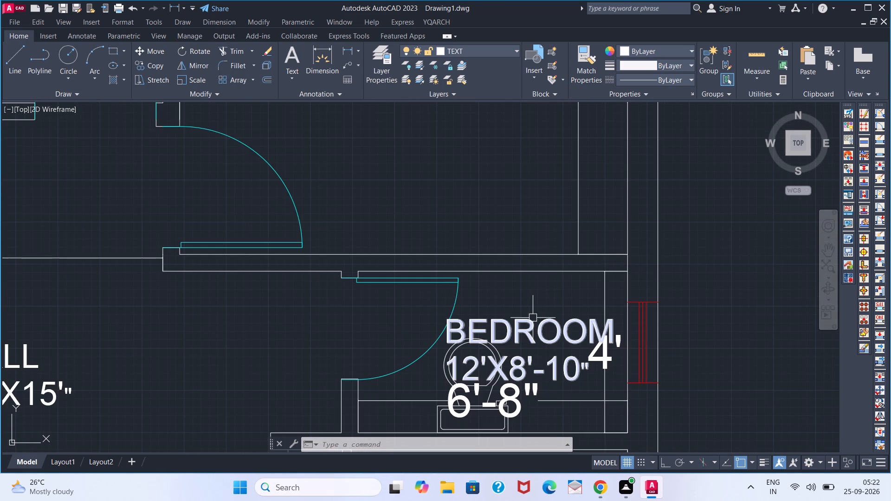
{"action": "triple_click", "coordinate": [533, 319]}
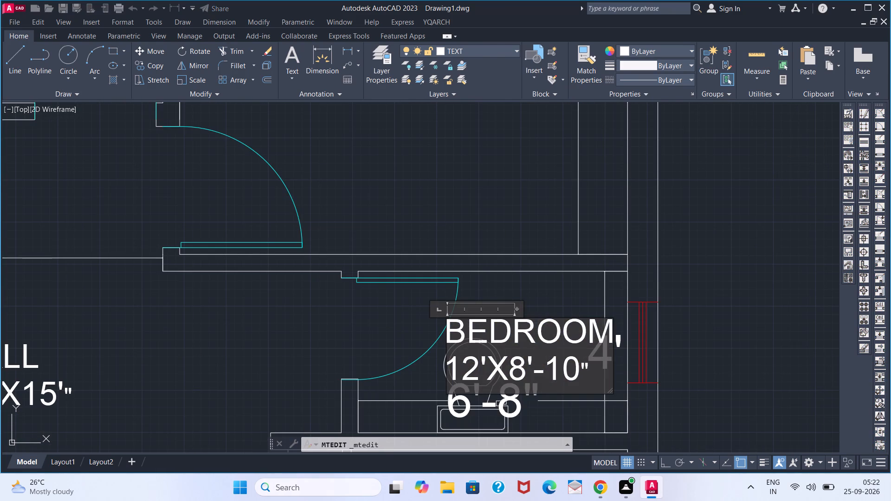
{"action": "key", "text": "Down"}
{"action": "key", "text": "Right"}
{"action": "key", "text": "Right"}
{"action": "key", "text": "Right"}
{"action": "key", "text": "Right"}
{"action": "key", "text": "BackSpace"}
{"action": "key", "text": "BackSpace"}
{"action": "key", "text": "BackSpace"}
{"action": "key", "text": "BackSpace"}
{"action": "key", "text": "BackSpace"}
{"action": "key", "text": "BackSpace"}
{"action": "key", "text": "BackSpace"}
{"action": "key", "text": "BackSpace"}
{"action": "key", "text": "BackSpace"}
{"action": "key", "text": "BackSpace"}
{"action": "key", "text": "BackSpace"}
{"action": "key", "text": "BackSpace"}
{"action": "key", "text": "BackSpace"}
{"action": "key", "text": "BackSpace"}
{"action": "key", "text": "BackSpace"}
{"action": "key", "text": "BackSpace"}
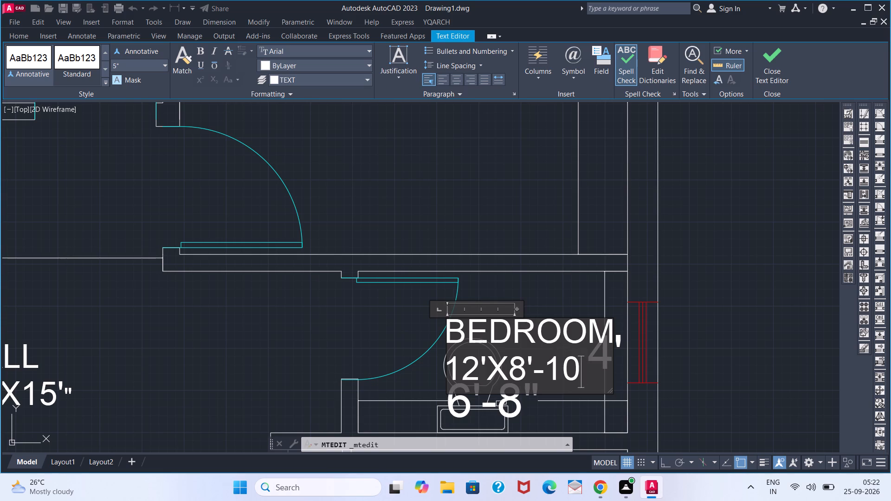
{"action": "key", "text": "BackSpace"}
{"action": "key", "text": "BackSpace"}
{"action": "type", "text": "C.E="}
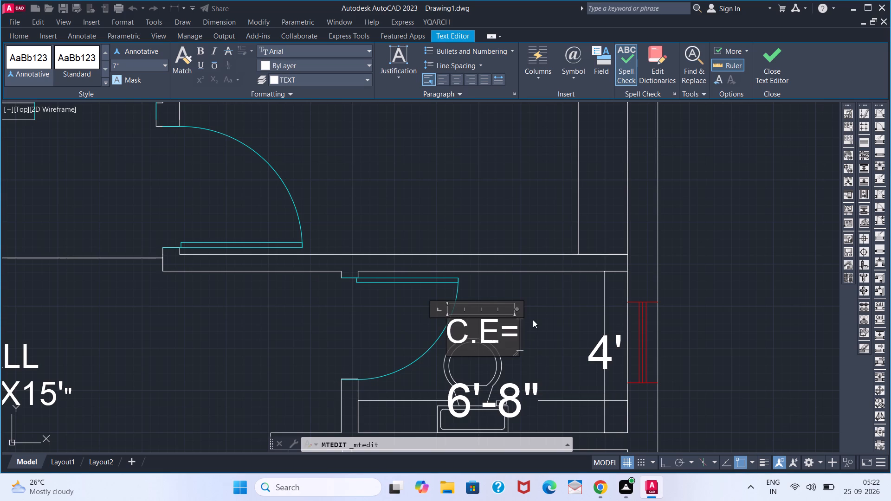
{"action": "key", "text": "BackSpace"}
{"action": "key", "text": "BackSpace"}
{"action": "type", "text": "WR"}
{"action": "key", "text": "Return"}
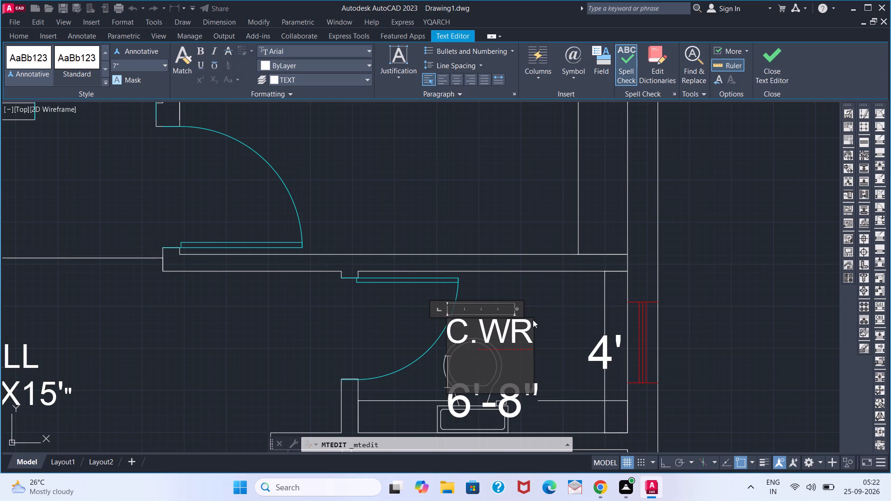
{"action": "type", "text": "6'-8\""}
{"action": "type", "text": "X4'"}
{"action": "left_click", "coordinate": [305, 303]}
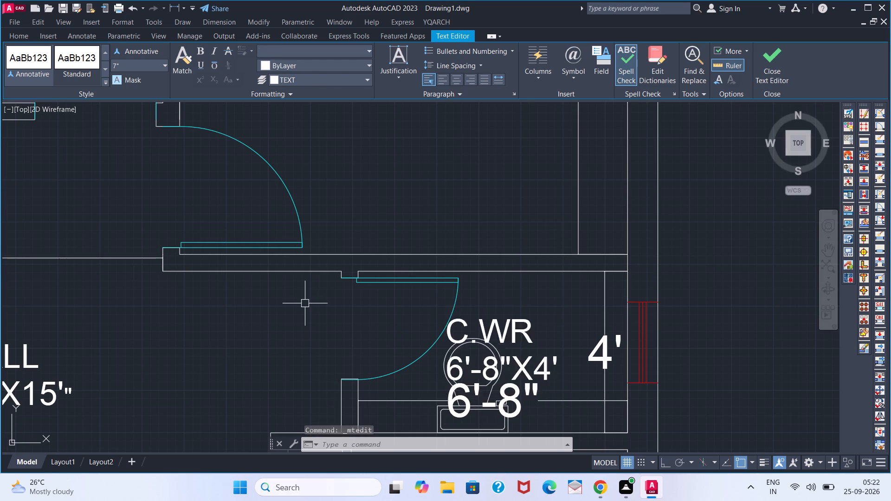
Replace the BEDROOM label's text in the room below C.WR with KITCHEN and 8'-5"X6'-10" on two lines, and close the text editor.
{"action": "scroll", "coordinate": [304, 312], "scroll_direction": "down", "scroll_amount": 2}
{"action": "middle_click_drag", "start_coordinate": [292, 354], "coordinate": [323, 194]}
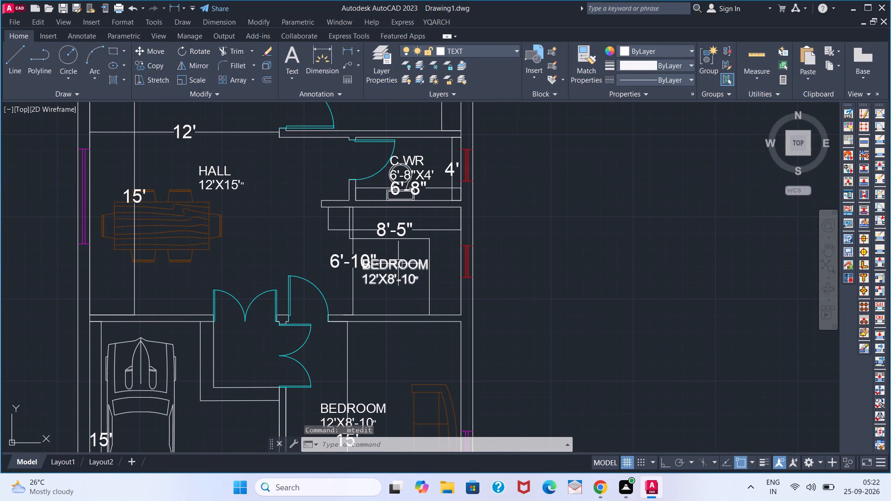
{"action": "triple_click", "coordinate": [398, 263]}
{"action": "left_click", "coordinate": [398, 263]}
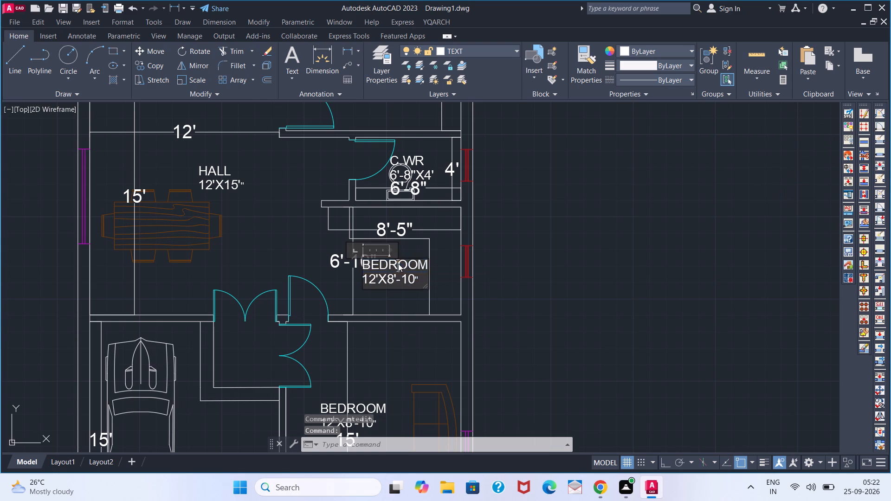
{"action": "key", "text": "BackSpace"}
{"action": "key", "text": "Down"}
{"action": "key", "text": "backslash"}
{"action": "key", "text": "backslash"}
{"action": "key", "text": "backslash"}
{"action": "key", "text": "backslash"}
{"action": "key", "text": "backslash"}
{"action": "key", "text": "backslash"}
{"action": "key", "text": "backslash"}
{"action": "key", "text": "backslash"}
{"action": "key", "text": "backslash"}
{"action": "key", "text": "backslash"}
{"action": "key", "text": "backslash"}
{"action": "key", "text": "backslash"}
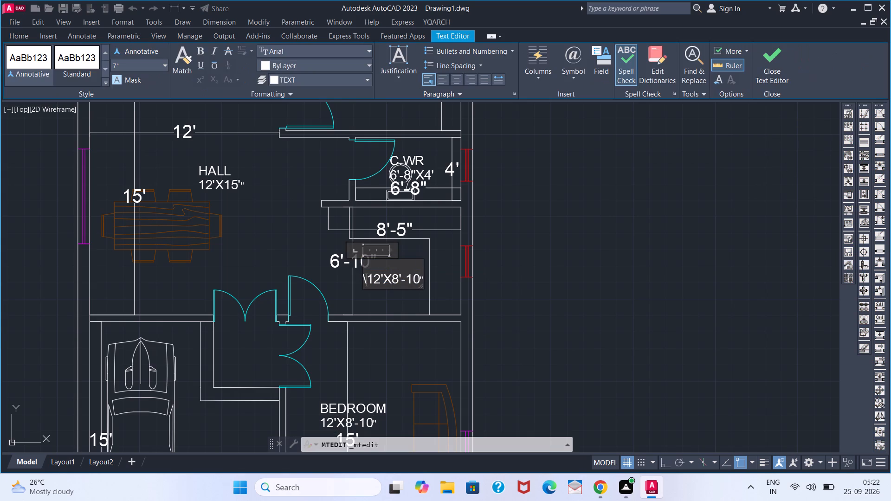
{"action": "key", "text": "Right"}
{"action": "key", "text": "backslash"}
{"action": "key", "text": "BackSpace"}
{"action": "key", "text": "BackSpace"}
{"action": "key", "text": "BackSpace"}
{"action": "key", "text": "BackSpace"}
{"action": "key", "text": "BackSpace"}
{"action": "key", "text": "BackSpace"}
{"action": "key", "text": "BackSpace"}
{"action": "key", "text": "BackSpace"}
{"action": "key", "text": "BackSpace"}
{"action": "key", "text": "BackSpace"}
{"action": "key", "text": "BackSpace"}
{"action": "key", "text": "BackSpace"}
{"action": "key", "text": "BackSpace"}
{"action": "key", "text": "BackSpace"}
{"action": "key", "text": "BackSpace"}
{"action": "key", "text": "BackSpace"}
{"action": "key", "text": "BackSpace"}
{"action": "key", "text": "BackSpace"}
{"action": "key", "text": "BackSpace"}
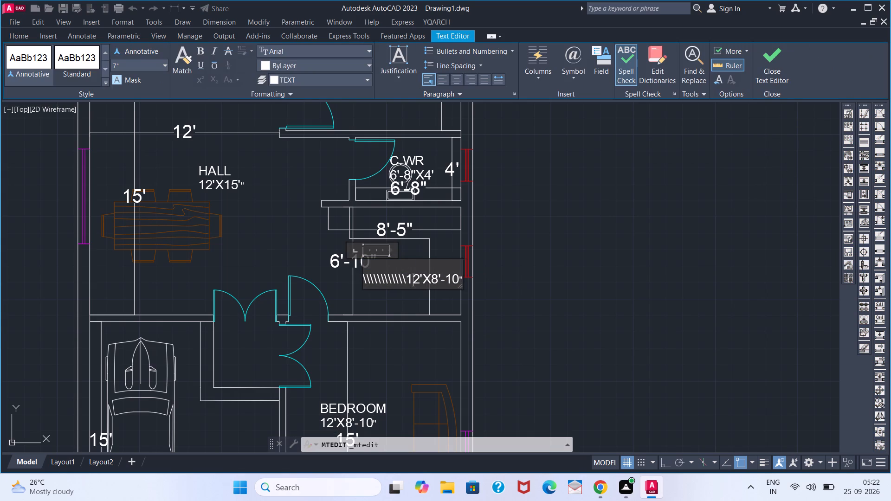
{"action": "key", "text": "Right"}
{"action": "key", "text": "Right"}
{"action": "key", "text": "BackSpace"}
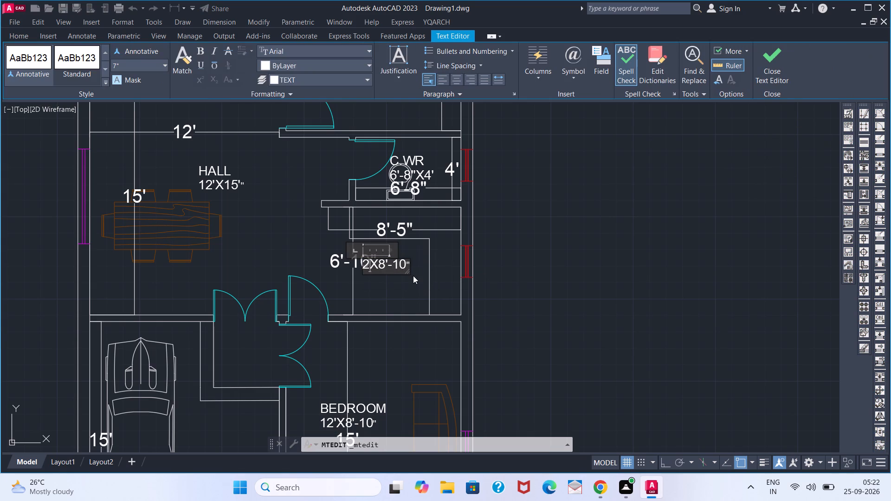
{"action": "key", "text": "BackSpace"}
{"action": "key", "text": "BackSpace"}
{"action": "key", "text": "Right"}
{"action": "key", "text": "Right"}
{"action": "key", "text": "Right"}
{"action": "key", "text": "Right"}
{"action": "key", "text": "Right"}
{"action": "key", "text": "Right"}
{"action": "key", "text": "Right"}
{"action": "key", "text": "BackSpace"}
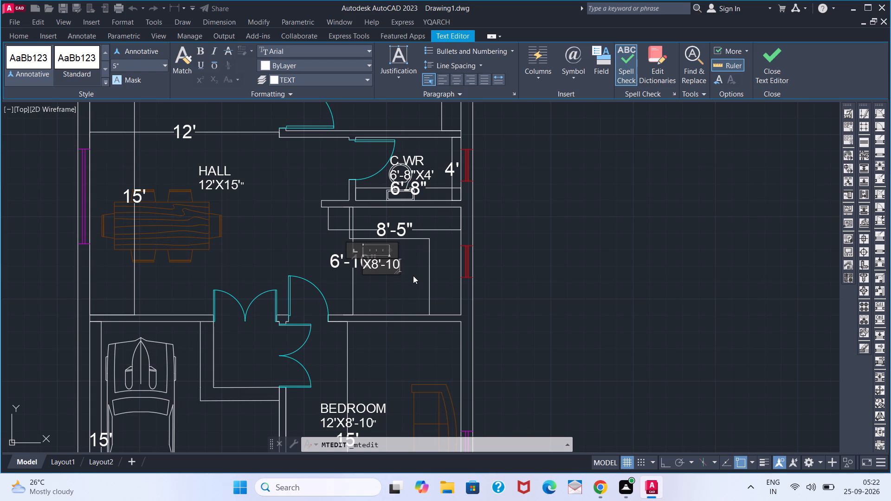
{"action": "key", "text": "BackSpace"}
{"action": "key", "text": "BackSpace"}
{"action": "key", "text": "BackSpace"}
{"action": "key", "text": "BackSpace"}
{"action": "key", "text": "BackSpace"}
{"action": "key", "text": "BackSpace"}
{"action": "type", "text": "KITCHEN"}
{"action": "key", "text": "Return"}
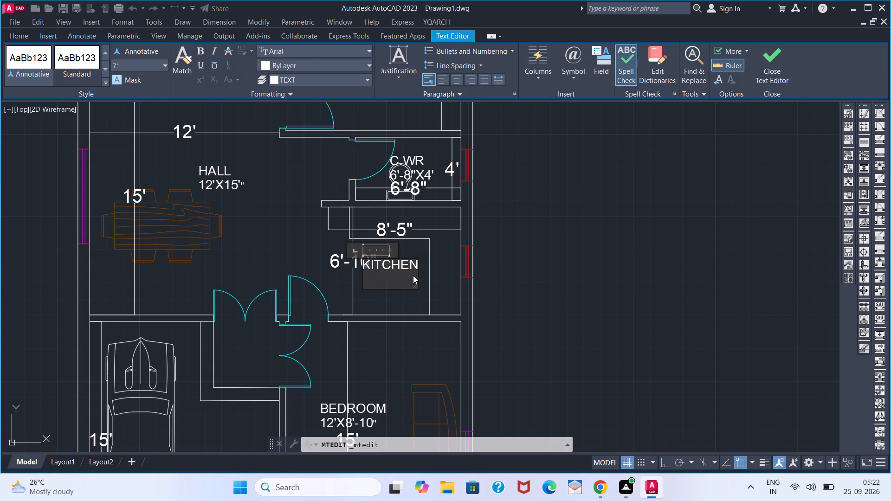
{"action": "type", "text": "8'"}
{"action": "key", "text": "5"}
{"action": "key", "text": "BackSpace"}
{"action": "type", "text": "-5\"X"}
{"action": "type", "text": "6'"}
{"action": "type", "text": "-10\""}
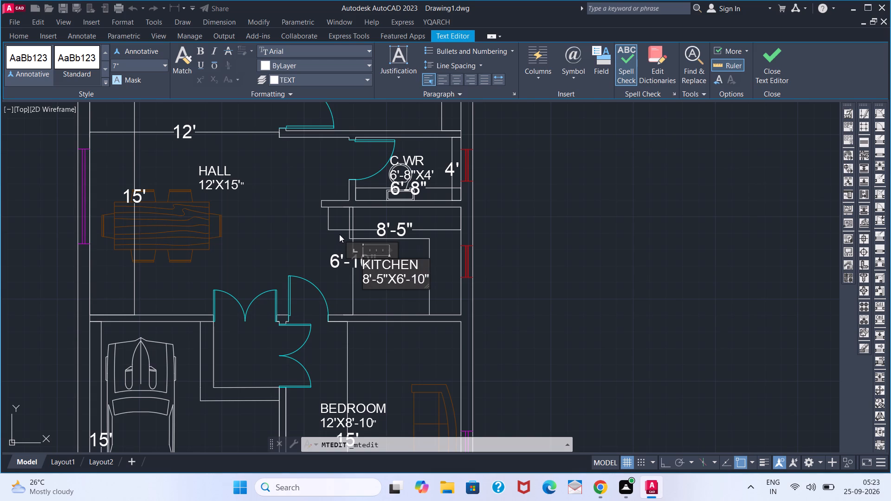
{"action": "left_click", "coordinate": [325, 238]}
Replace the BEDROOM label's text in the room with the sofas with DRAWING ROOM, followed by 11'-1"X15' on a new line.
{"action": "middle_click_drag", "start_coordinate": [381, 362], "coordinate": [374, 228]}
{"action": "middle_click_drag", "start_coordinate": [374, 224], "coordinate": [374, 211]}
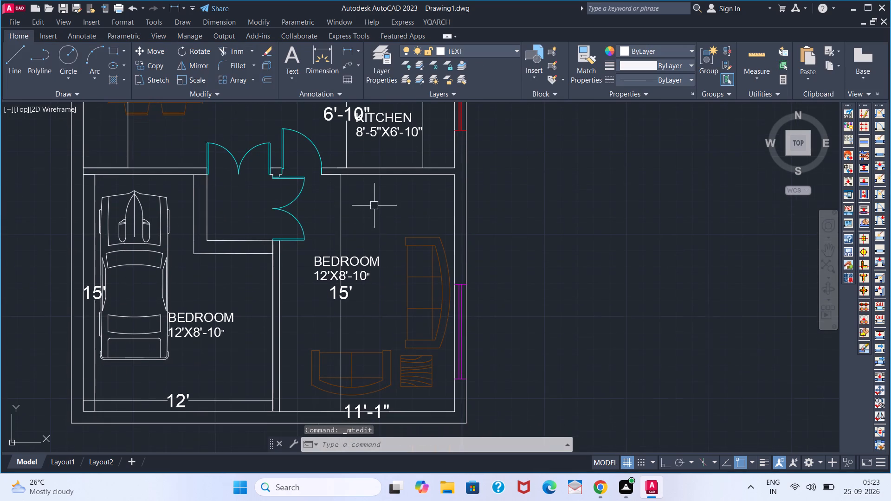
{"action": "triple_click", "coordinate": [327, 263]}
{"action": "left_click", "coordinate": [330, 262]}
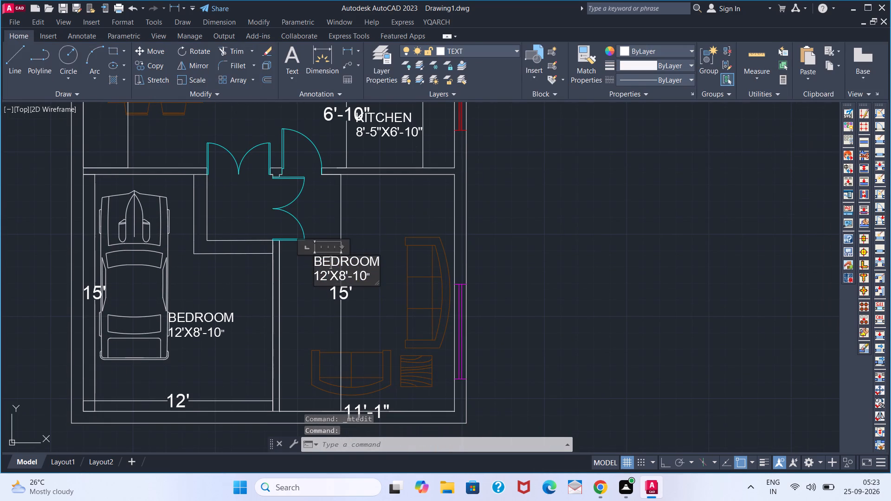
{"action": "key", "text": "Right"}
{"action": "key", "text": "Right"}
{"action": "key", "text": "Right"}
{"action": "key", "text": "Right"}
{"action": "key", "text": "Right"}
{"action": "key", "text": "Right"}
{"action": "key", "text": "Right"}
{"action": "key", "text": "Right"}
{"action": "key", "text": "Right"}
{"action": "key", "text": "Right"}
{"action": "key", "text": "Right"}
{"action": "key", "text": "Right"}
{"action": "key", "text": "Right"}
{"action": "key", "text": "Right"}
{"action": "key", "text": "Right"}
{"action": "key", "text": "Right"}
{"action": "key", "text": "Right"}
{"action": "key", "text": "Right"}
{"action": "key", "text": "Right"}
{"action": "key", "text": "Right"}
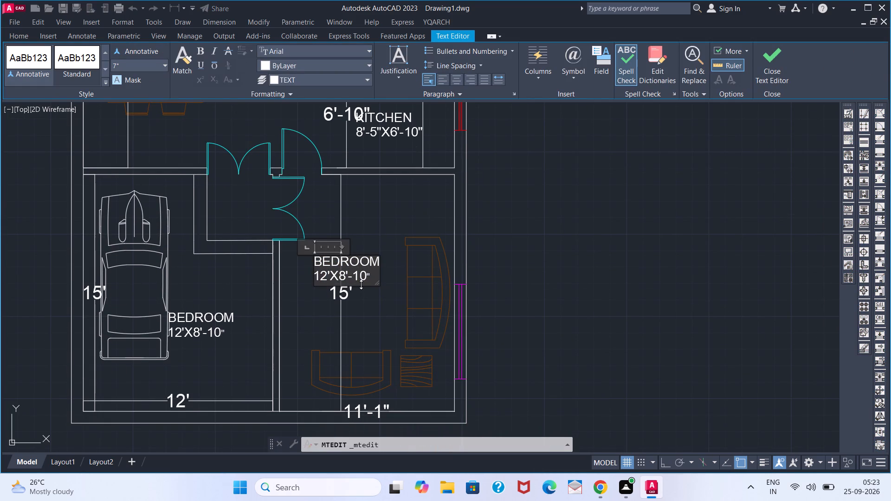
{"action": "key", "text": "BackSpace"}
{"action": "key", "text": "BackSpace"}
{"action": "key", "text": "BackSpace"}
{"action": "key", "text": "BackSpace"}
{"action": "key", "text": "BackSpace"}
{"action": "key", "text": "BackSpace"}
{"action": "key", "text": "BackSpace"}
{"action": "key", "text": "BackSpace"}
{"action": "key", "text": "BackSpace"}
{"action": "key", "text": "BackSpace"}
{"action": "key", "text": "BackSpace"}
{"action": "key", "text": "BackSpace"}
{"action": "key", "text": "BackSpace"}
{"action": "key", "text": "BackSpace"}
{"action": "key", "text": "BackSpace"}
{"action": "key", "text": "BackSpace"}
{"action": "key", "text": "BackSpace"}
{"action": "key", "text": "BackSpace"}
{"action": "key", "text": "BackSpace"}
{"action": "key", "text": "BackSpace"}
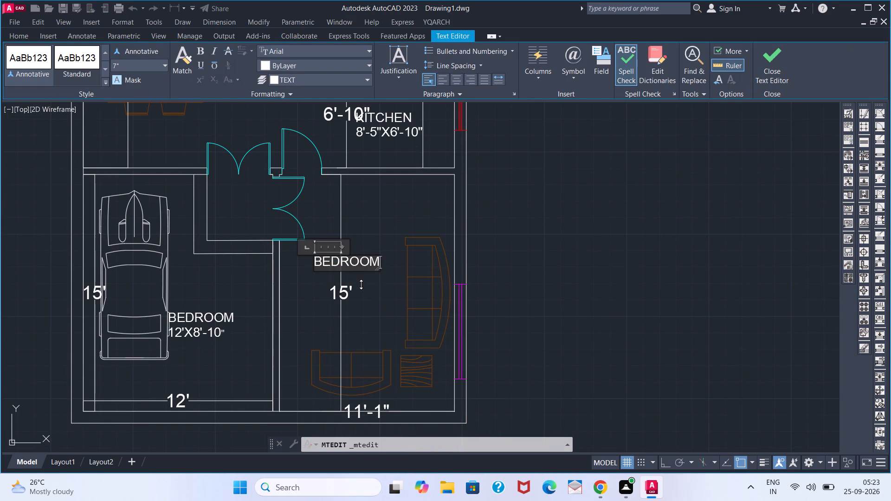
{"action": "type", "text": "DRAWING ROOM"}
{"action": "key", "text": "Return"}
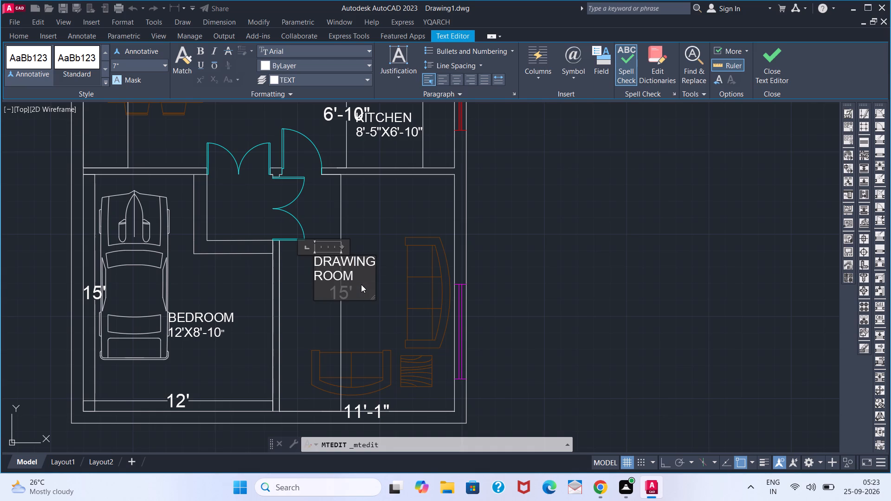
{"action": "type", "text": "11'-1'"}
{"action": "key", "text": "BackSpace"}
{"action": "type", "text": "\"X"}
{"action": "type", "text": "15'"}
Widen the drawing room label's text frame so that DRAWING ROOM fits on one line, and close the text editor.
{"action": "left_click_drag", "start_coordinate": [373, 300], "coordinate": [437, 316]}
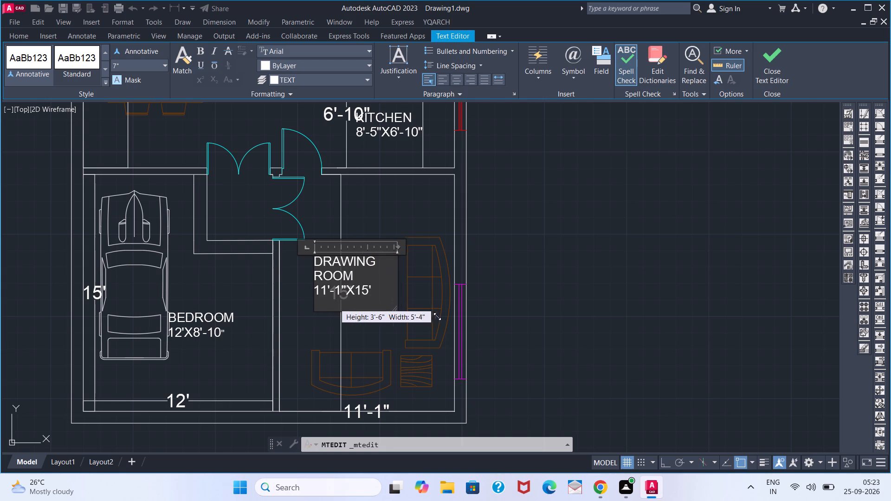
{"action": "left_click_drag", "start_coordinate": [437, 316], "coordinate": [449, 322]}
{"action": "left_click", "coordinate": [449, 322]}
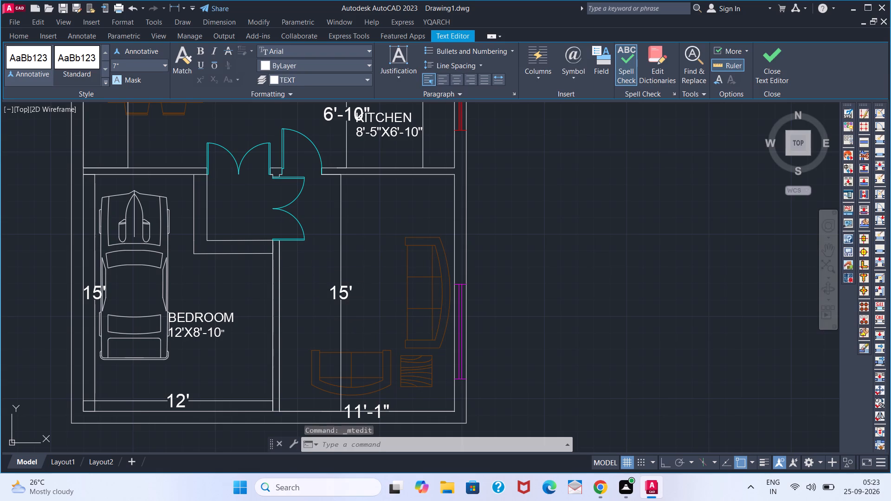
{"action": "double_click", "coordinate": [353, 283]}
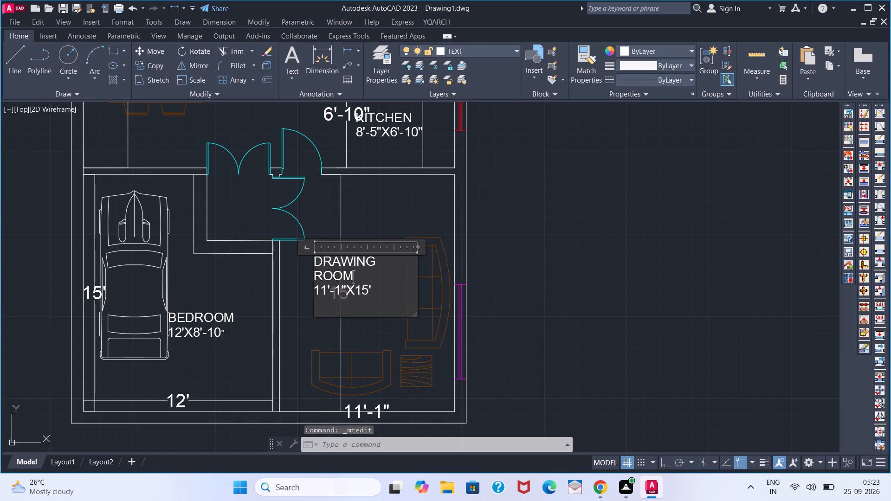
{"action": "left_click_drag", "start_coordinate": [417, 317], "coordinate": [446, 323]}
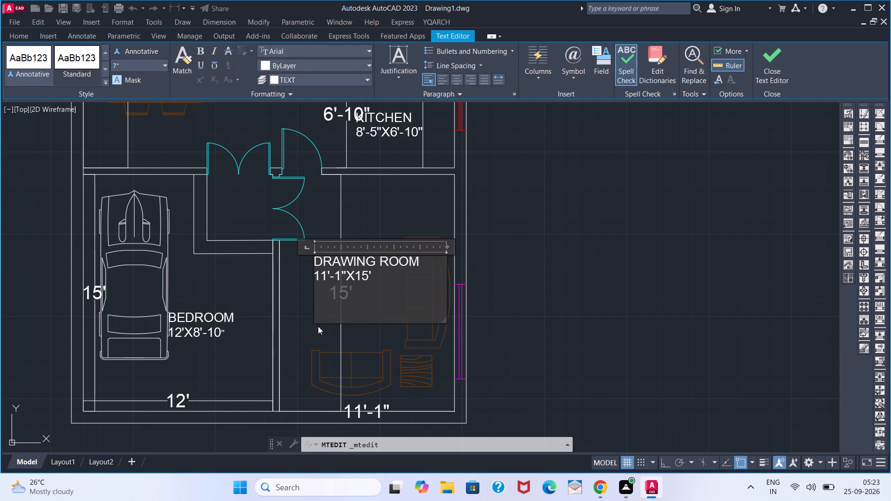
{"action": "left_click", "coordinate": [312, 330]}
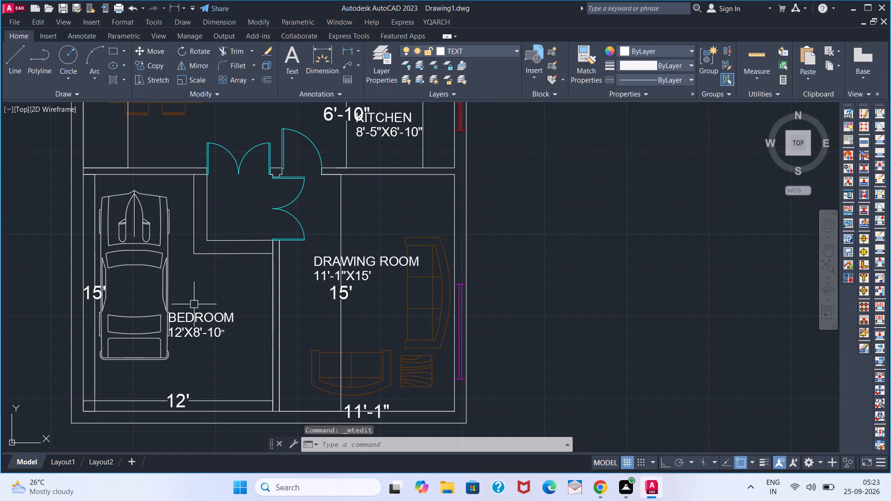
Replace the BEDROOM label's text beside the car with PARKING and 12'X15' on two lines, and close the text editor.
{"action": "triple_click", "coordinate": [197, 318]}
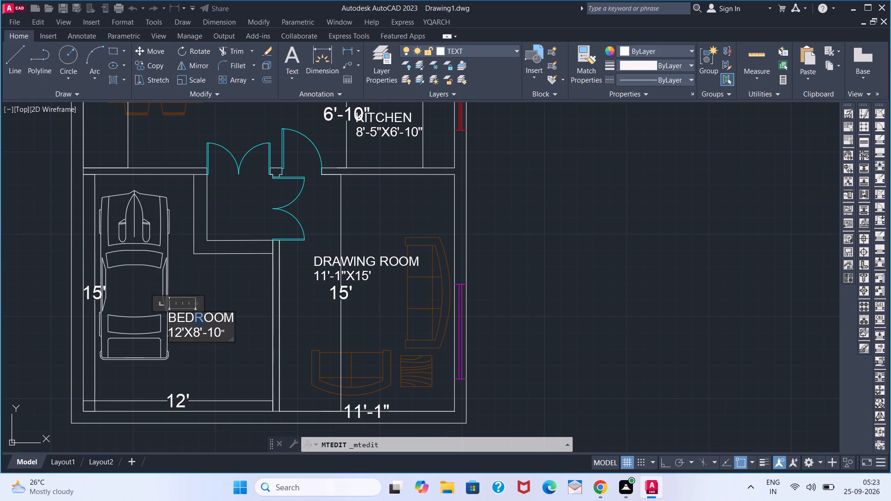
{"action": "double_click", "coordinate": [228, 330]}
{"action": "left_click", "coordinate": [226, 333]}
{"action": "left_click", "coordinate": [220, 332]}
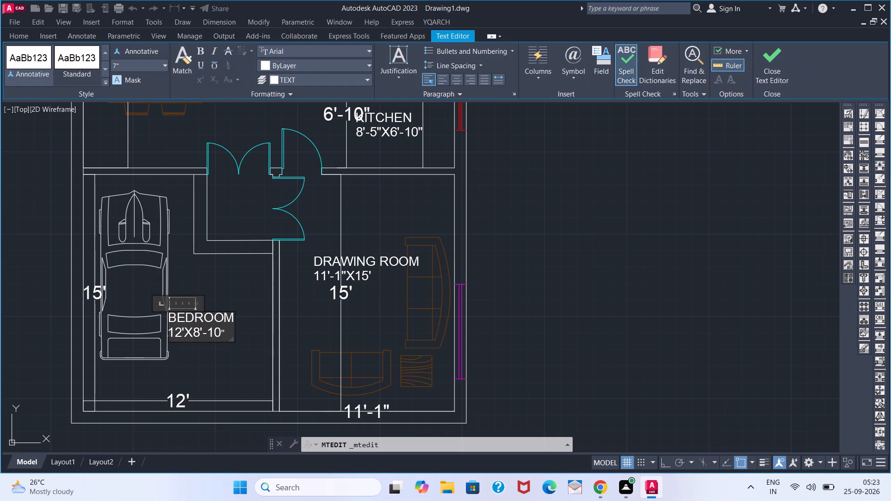
{"action": "key", "text": "Right"}
{"action": "key", "text": "bracketright"}
{"action": "key", "text": "BackSpace"}
{"action": "key", "text": "BackSpace"}
{"action": "key", "text": "BackSpace"}
{"action": "key", "text": "BackSpace"}
{"action": "key", "text": "BackSpace"}
{"action": "key", "text": "BackSpace"}
{"action": "key", "text": "BackSpace"}
{"action": "key", "text": "BackSpace"}
{"action": "key", "text": "BackSpace"}
{"action": "key", "text": "BackSpace"}
{"action": "key", "text": "BackSpace"}
{"action": "key", "text": "BackSpace"}
{"action": "key", "text": "BackSpace"}
{"action": "key", "text": "BackSpace"}
{"action": "key", "text": "BackSpace"}
{"action": "key", "text": "BackSpace"}
{"action": "key", "text": "BackSpace"}
{"action": "key", "text": "BackSpace"}
{"action": "key", "text": "BackSpace"}
{"action": "key", "text": "BackSpace"}
{"action": "key", "text": "a"}
{"action": "key", "text": "BackSpace"}
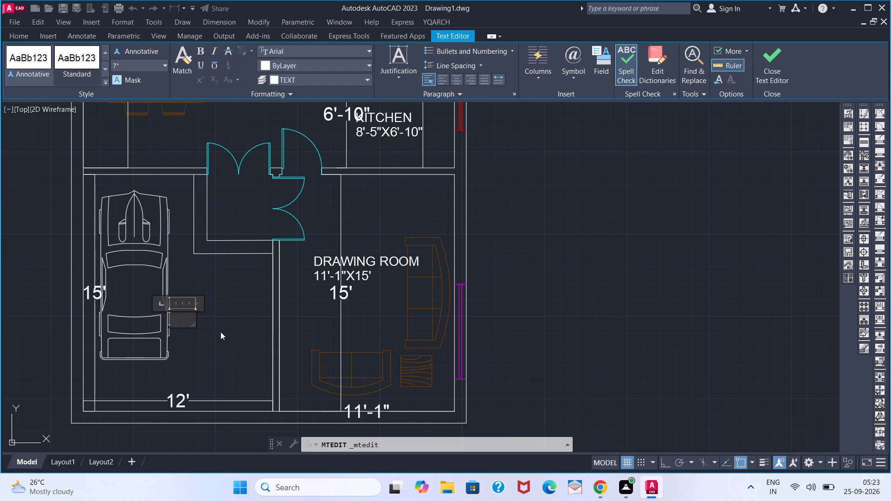
{"action": "type", "text": "PARKING"}
{"action": "key", "text": "Return"}
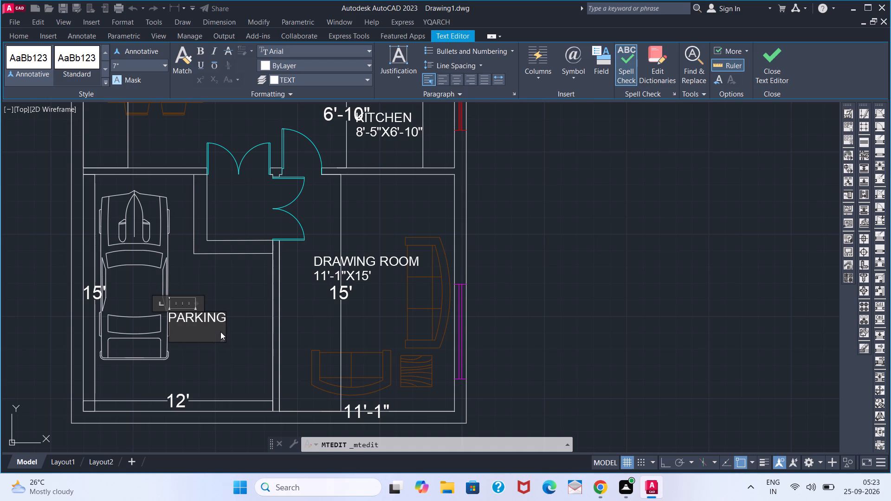
{"action": "type", "text": "12'"}
{"action": "type", "text": "X15'"}
{"action": "left_click", "coordinate": [225, 368]}
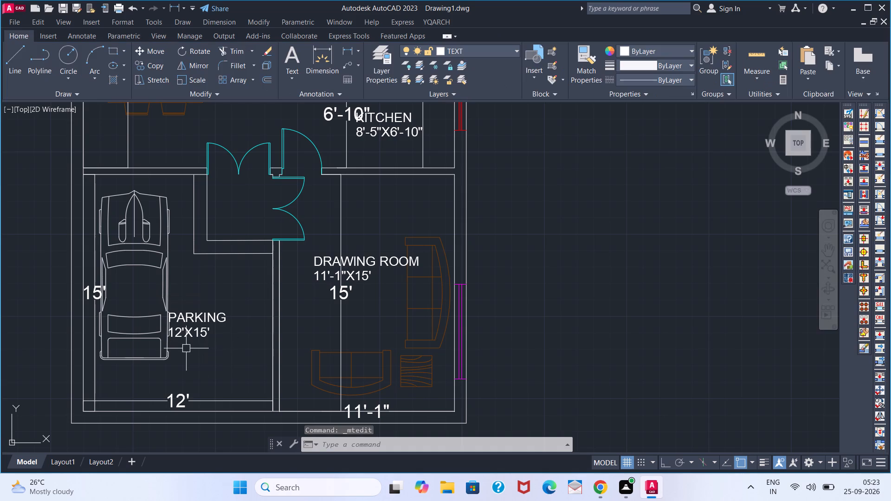
Delete the 12' and 15' dimensions in the parking area, keeping the wall lines.
{"action": "scroll", "coordinate": [183, 344], "scroll_direction": "down", "scroll_amount": 1}
{"action": "left_click", "coordinate": [184, 379]}
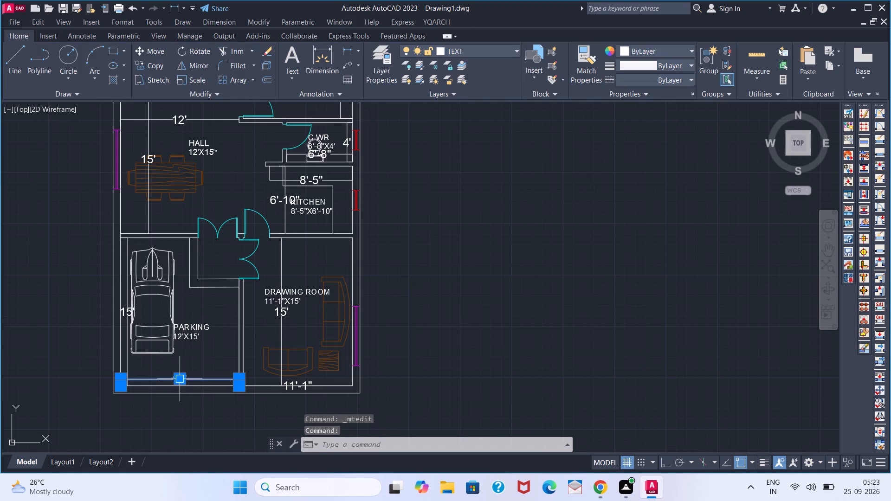
{"action": "left_click", "coordinate": [121, 305]}
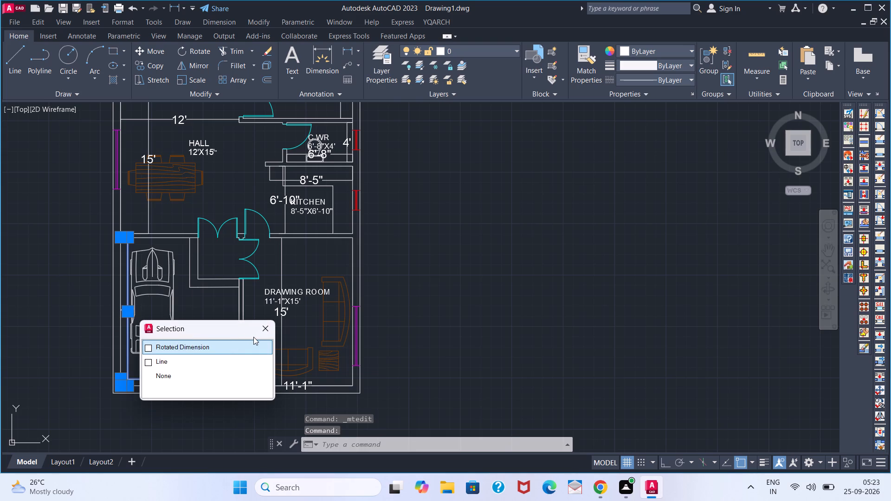
{"action": "left_click", "coordinate": [223, 345]}
{"action": "key", "text": "Delete"}
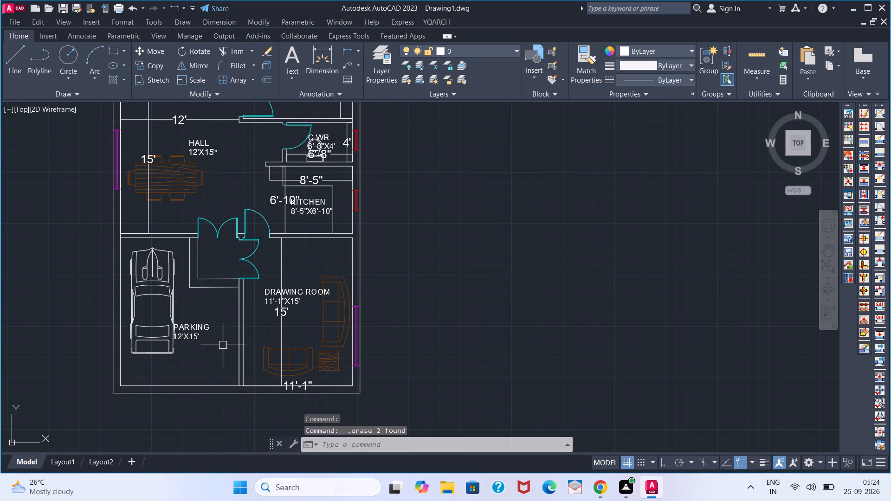
Delete the 15' and 11'-1" dimensions in the drawing room.
{"action": "left_click", "coordinate": [288, 330]}
{"action": "left_click", "coordinate": [266, 328]}
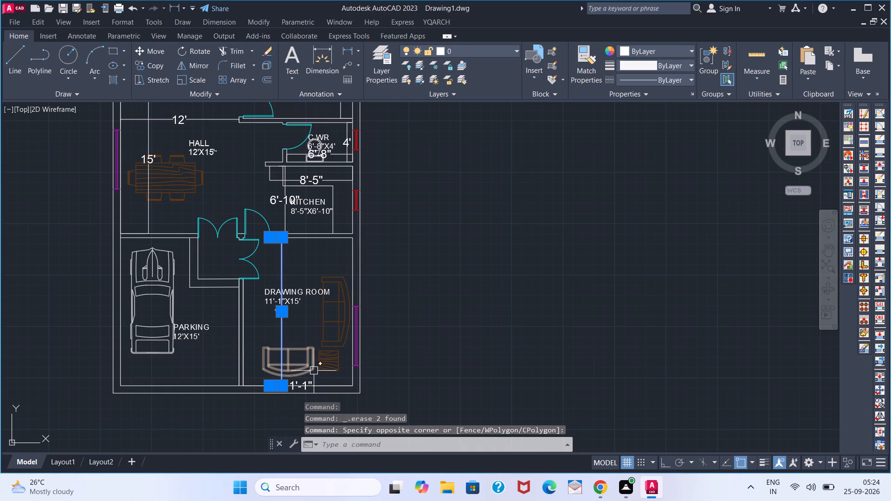
{"action": "left_click", "coordinate": [317, 386]}
{"action": "key", "text": "Delete"}
Delete the 8'-5" and 6'-10" dimensions in the kitchen.
{"action": "scroll", "coordinate": [298, 192], "scroll_direction": "up", "scroll_amount": 1}
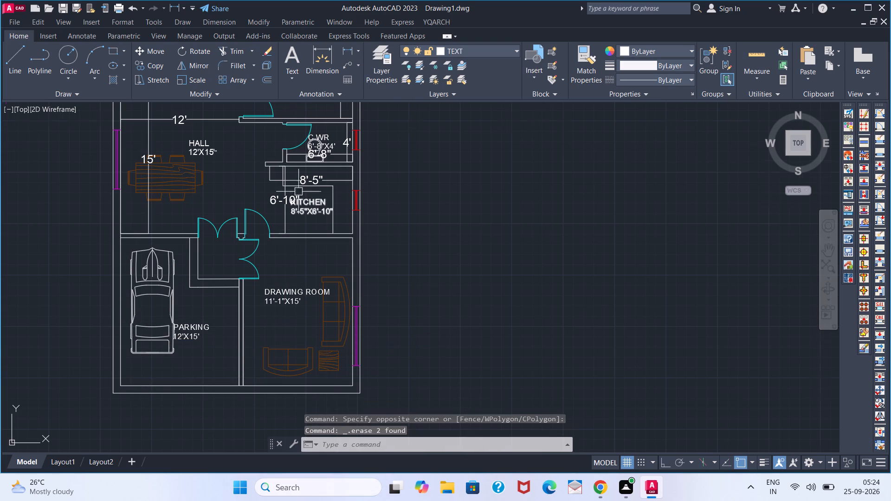
{"action": "scroll", "coordinate": [298, 192], "scroll_direction": "up", "scroll_amount": 2}
{"action": "left_click", "coordinate": [319, 149]}
{"action": "left_click", "coordinate": [202, 228]}
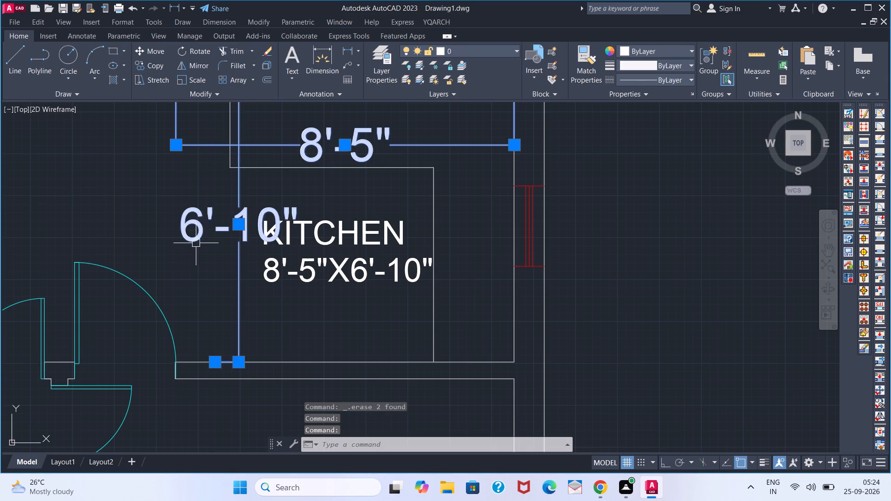
{"action": "key", "text": "Delete"}
Delete the 4' and 6'-8" dimensions in the C.WR.
{"action": "scroll", "coordinate": [183, 245], "scroll_direction": "down", "scroll_amount": 2}
{"action": "middle_click_drag", "start_coordinate": [163, 215], "coordinate": [225, 321]}
{"action": "scroll", "coordinate": [329, 242], "scroll_direction": "up", "scroll_amount": 2}
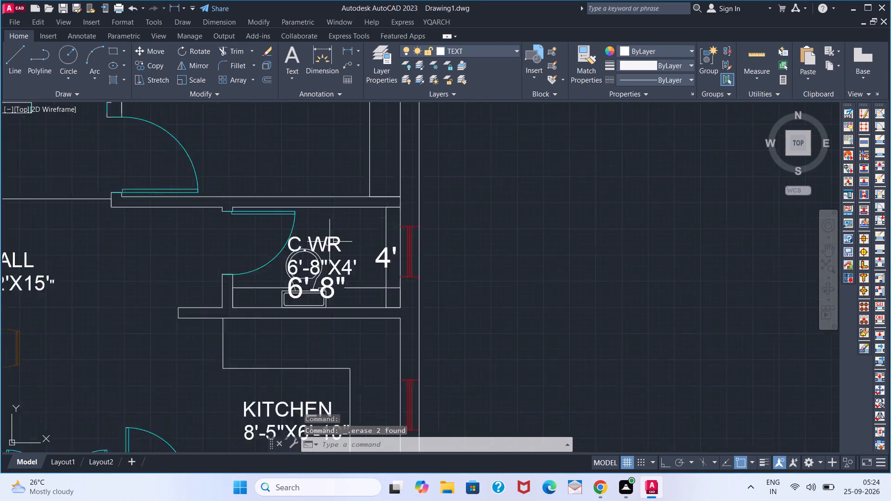
{"action": "scroll", "coordinate": [329, 242], "scroll_direction": "up", "scroll_amount": 1}
{"action": "left_click", "coordinate": [477, 268]}
{"action": "left_click", "coordinate": [433, 360]}
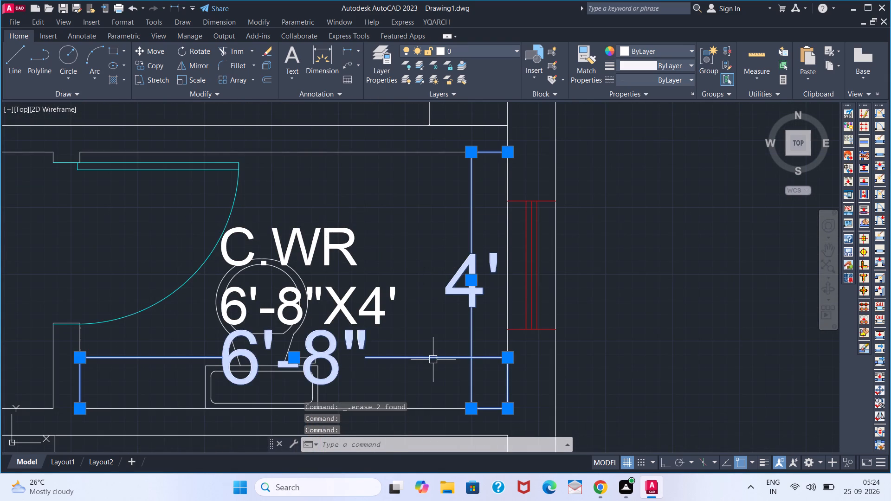
{"action": "key", "text": "Delete"}
Move the C.WR label up and to the right, away from the toilet symbol.
{"action": "left_click", "coordinate": [355, 311]}
{"action": "left_click_drag", "start_coordinate": [296, 251], "coordinate": [327, 226]}
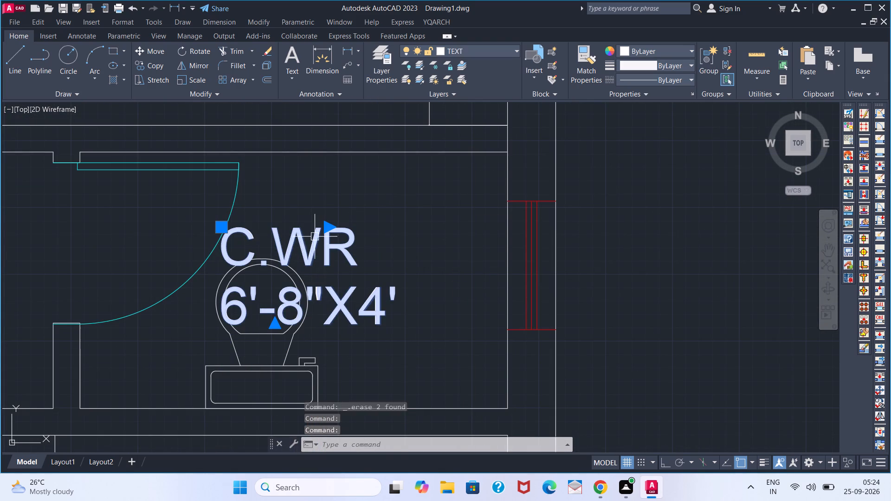
{"action": "left_click_drag", "start_coordinate": [327, 226], "coordinate": [356, 197]}
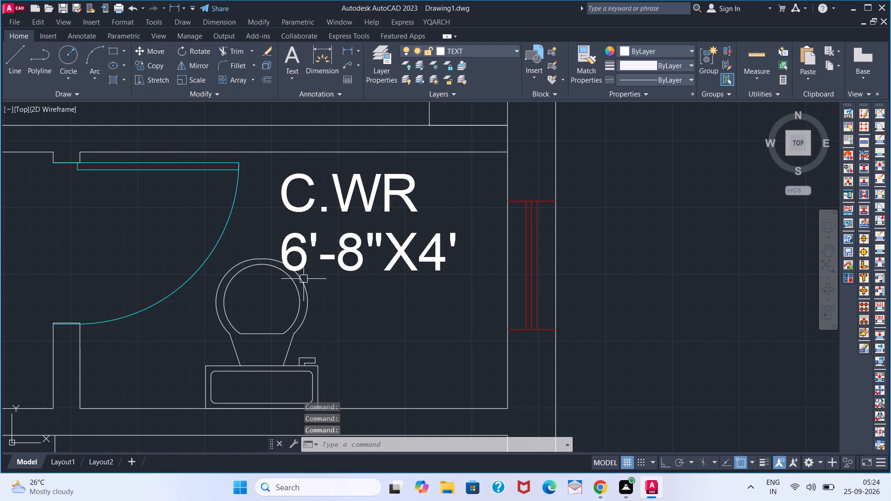
Delete the 12'-1" and 11'-1" dimensions in the bedroom above the C.WR.
{"action": "scroll", "coordinate": [315, 292], "scroll_direction": "down", "scroll_amount": 2}
{"action": "middle_click_drag", "start_coordinate": [297, 244], "coordinate": [312, 353]}
{"action": "left_click", "coordinate": [371, 193]}
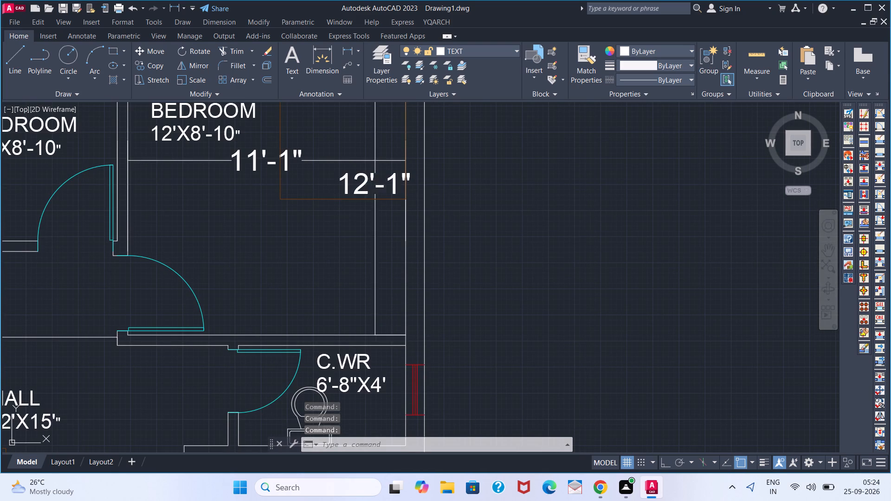
{"action": "left_click", "coordinate": [200, 158]}
{"action": "key", "text": "Delete"}
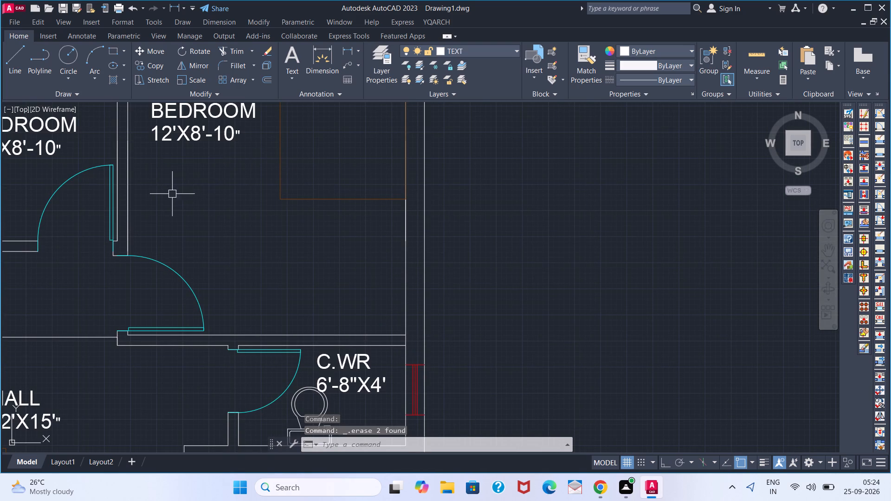
Delete the 4'-6" and 7' dimensions in the WR beside the right-hand bedroom of the plan.
{"action": "middle_click_drag", "start_coordinate": [195, 242], "coordinate": [276, 373]}
{"action": "middle_click_drag", "start_coordinate": [417, 106], "coordinate": [386, 267]}
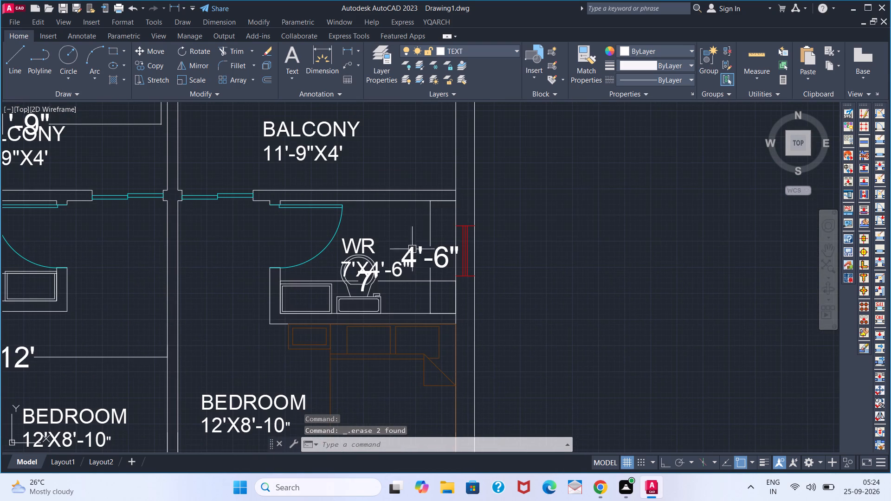
{"action": "left_click", "coordinate": [428, 238]}
{"action": "left_click", "coordinate": [408, 294]}
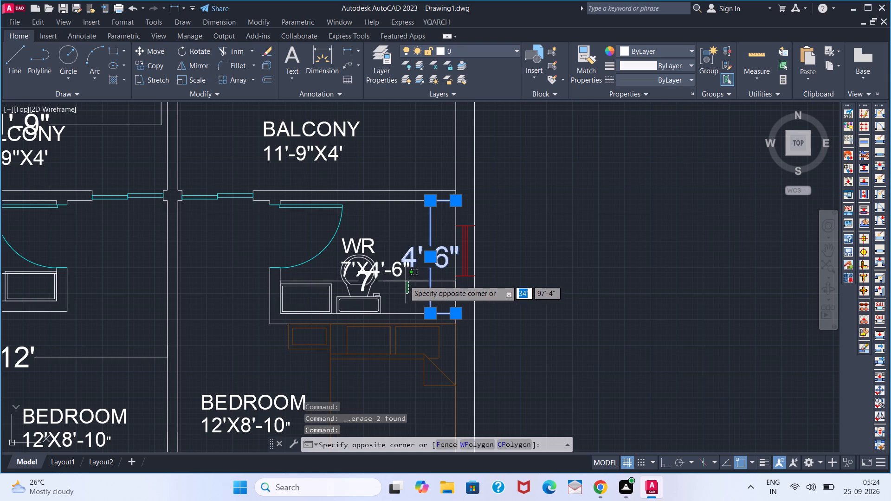
{"action": "left_click", "coordinate": [404, 280]}
{"action": "key", "text": "Delete"}
Move the 7'X4'-6" WR label slightly up so it sits above the toilet symbol.
{"action": "left_click", "coordinate": [355, 243]}
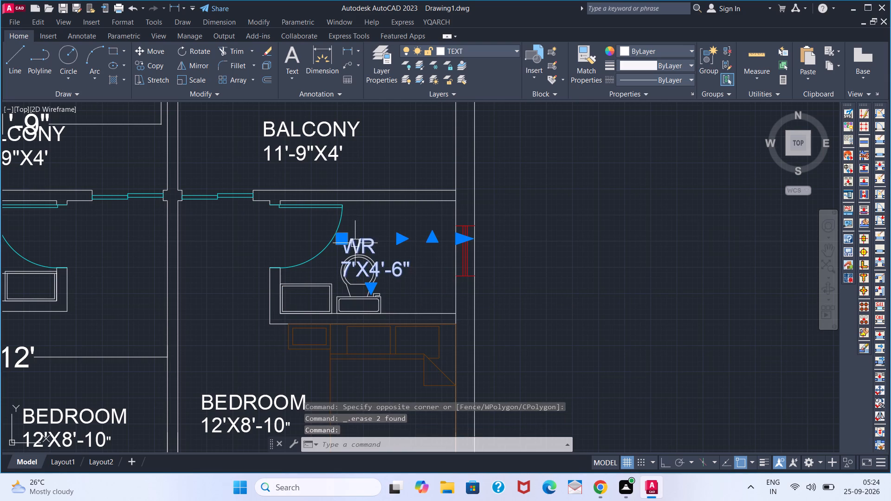
{"action": "left_click_drag", "start_coordinate": [355, 250], "coordinate": [362, 227]}
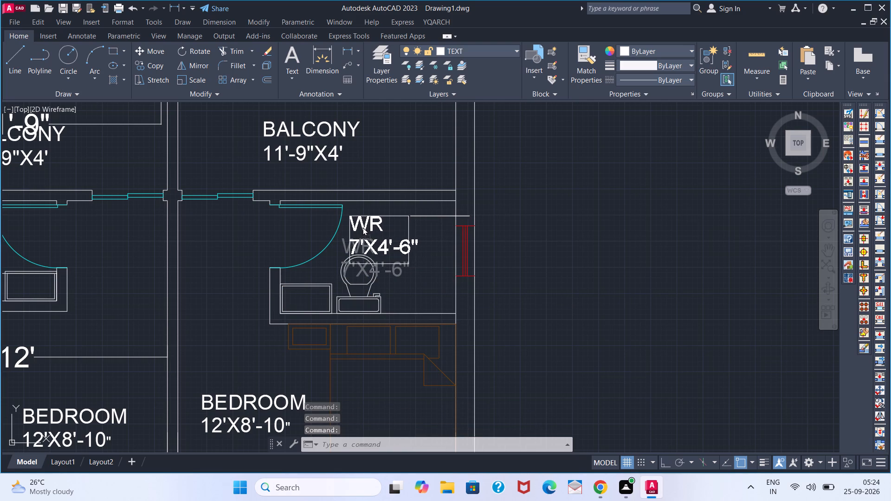
{"action": "left_click_drag", "start_coordinate": [362, 227], "coordinate": [361, 227]}
Delete the 11'-9" and 4' dimensions in the plan's left balcony.
{"action": "scroll", "coordinate": [286, 295], "scroll_direction": "down", "scroll_amount": 1}
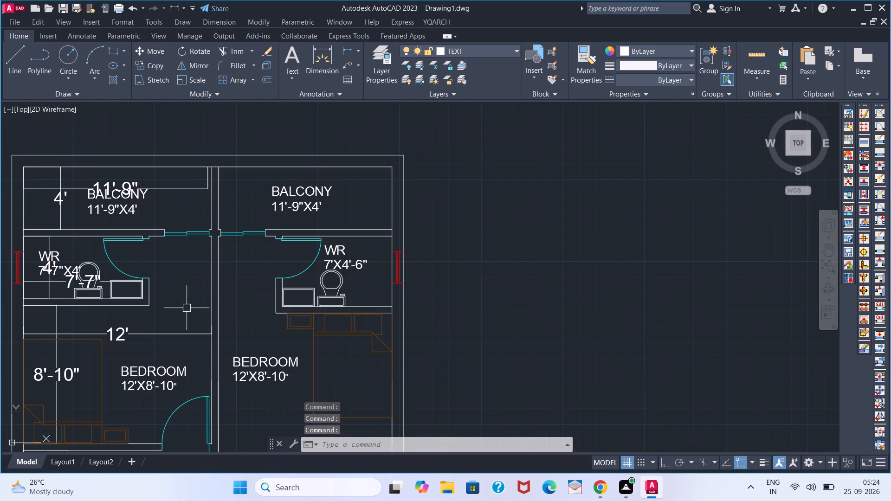
{"action": "left_click", "coordinate": [171, 187]}
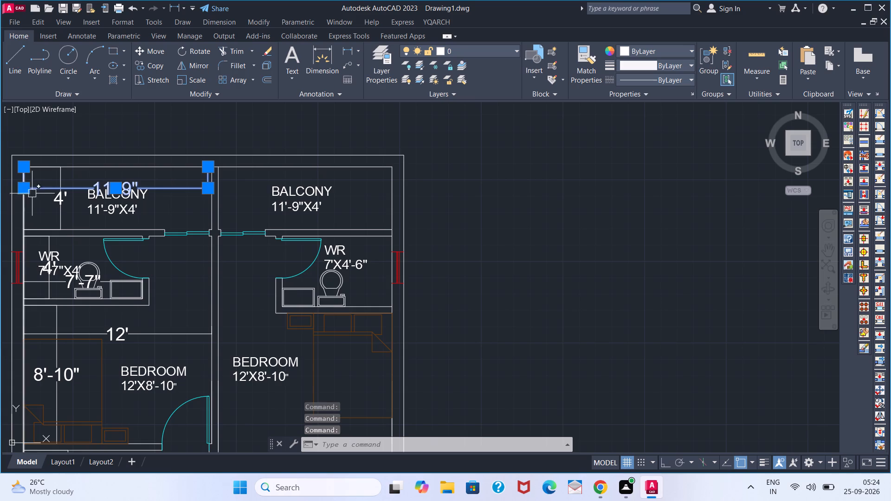
{"action": "left_click", "coordinate": [53, 203]}
{"action": "key", "text": "Delete"}
Delete the 7'-7" and 4' dimensions in the WR below the left balcony.
{"action": "middle_click_drag", "start_coordinate": [67, 247], "coordinate": [123, 235]}
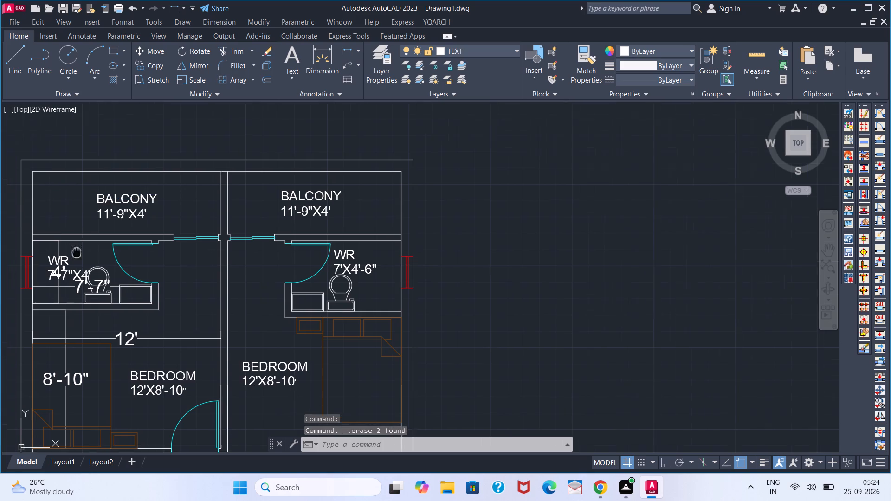
{"action": "middle_click_drag", "start_coordinate": [123, 235], "coordinate": [201, 193]}
{"action": "scroll", "coordinate": [176, 232], "scroll_direction": "up", "scroll_amount": 3}
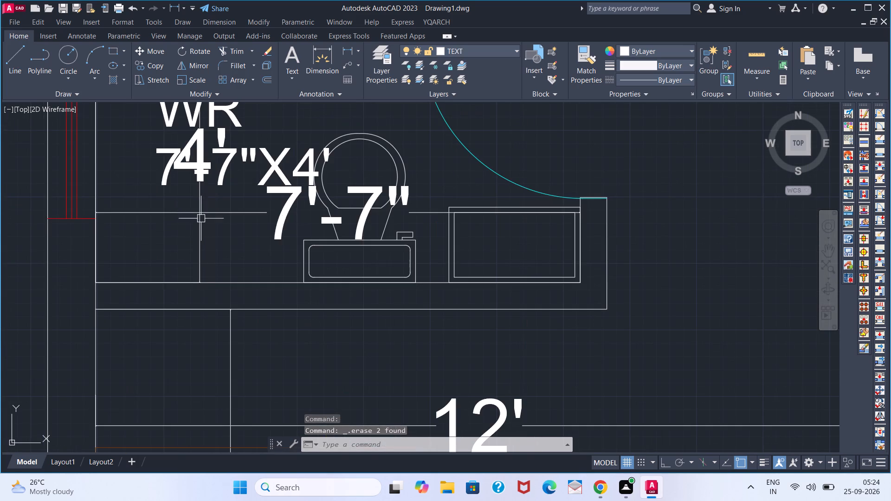
{"action": "left_click", "coordinate": [211, 209]}
{"action": "left_click", "coordinate": [194, 233]}
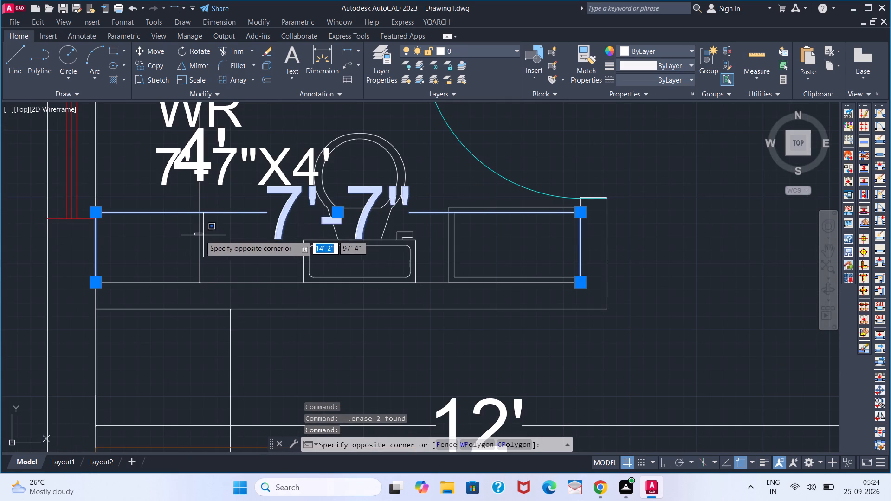
{"action": "triple_click", "coordinate": [199, 235]}
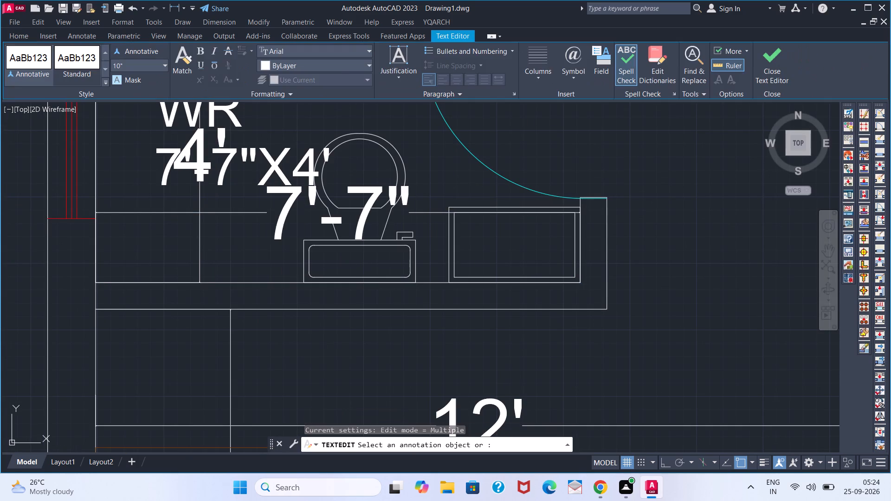
{"action": "key", "text": "Escape"}
{"action": "left_click", "coordinate": [201, 238]}
{"action": "left_click", "coordinate": [228, 205]}
{"action": "left_click", "coordinate": [217, 225]}
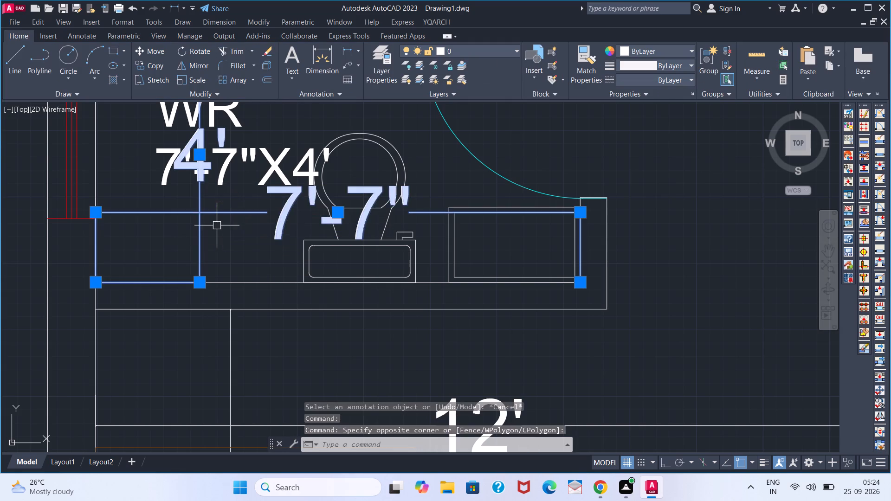
{"action": "key", "text": "Delete"}
Move the 7'-7"X4' WR label up, clear of the toilet symbol.
{"action": "scroll", "coordinate": [220, 221], "scroll_direction": "down", "scroll_amount": 1}
{"action": "middle_click", "coordinate": [214, 244]}
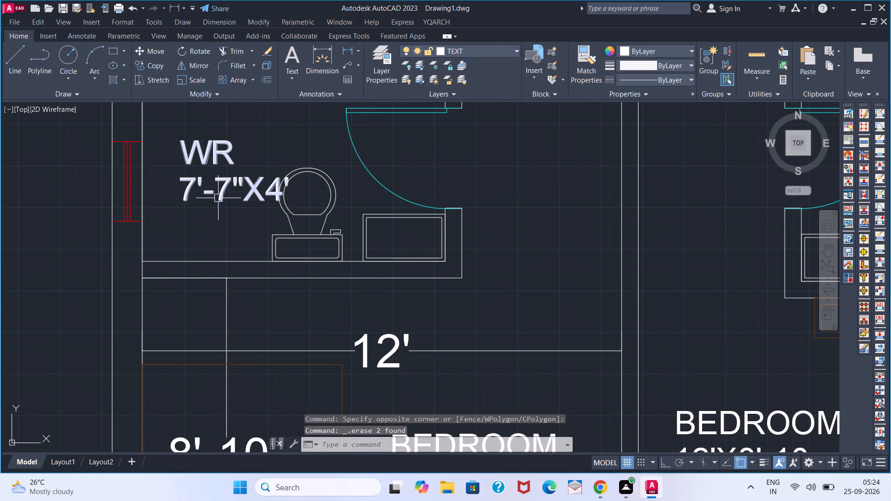
{"action": "left_click_drag", "start_coordinate": [220, 191], "coordinate": [220, 154]}
{"action": "left_click_drag", "start_coordinate": [226, 179], "coordinate": [222, 150]}
Delete the 12' and 8'-10" dimensions in the bedroom above the hall.
{"action": "scroll", "coordinate": [282, 277], "scroll_direction": "down", "scroll_amount": 2}
{"action": "middle_click_drag", "start_coordinate": [297, 308], "coordinate": [260, 203]}
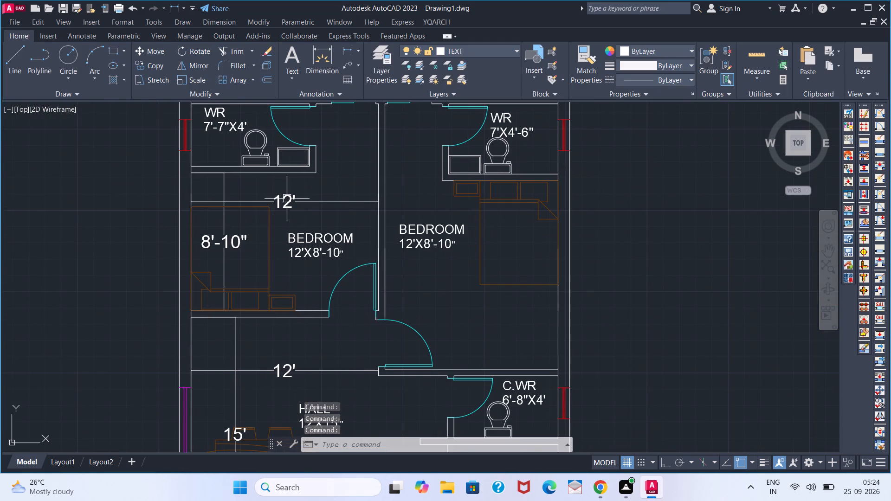
{"action": "left_click", "coordinate": [287, 199]}
{"action": "left_click", "coordinate": [227, 196]}
{"action": "key", "text": "Delete"}
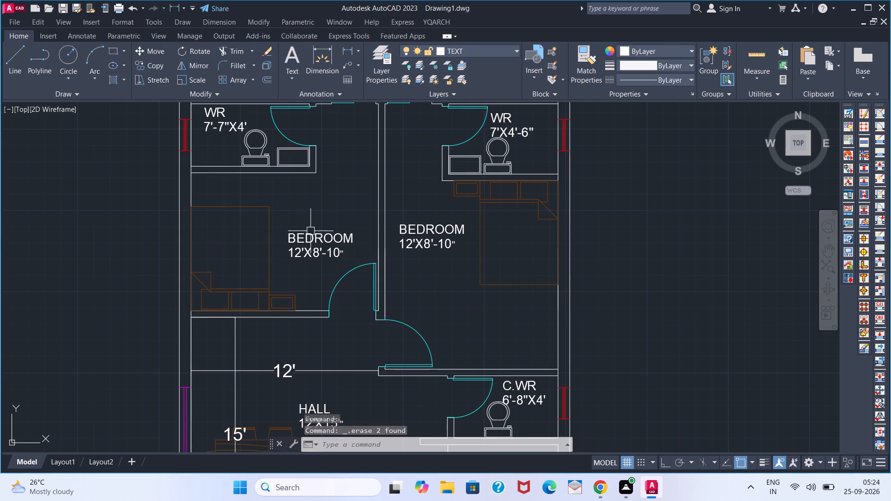
Move the label of the bedroom above the hall up and to the left, beside the bed.
{"action": "left_click", "coordinate": [328, 245]}
{"action": "left_click_drag", "start_coordinate": [319, 255], "coordinate": [303, 226]}
Delete the 12' and 15' dimensions in the hall.
{"action": "scroll", "coordinate": [301, 270], "scroll_direction": "down", "scroll_amount": 1}
{"action": "middle_click_drag", "start_coordinate": [297, 333], "coordinate": [287, 238]}
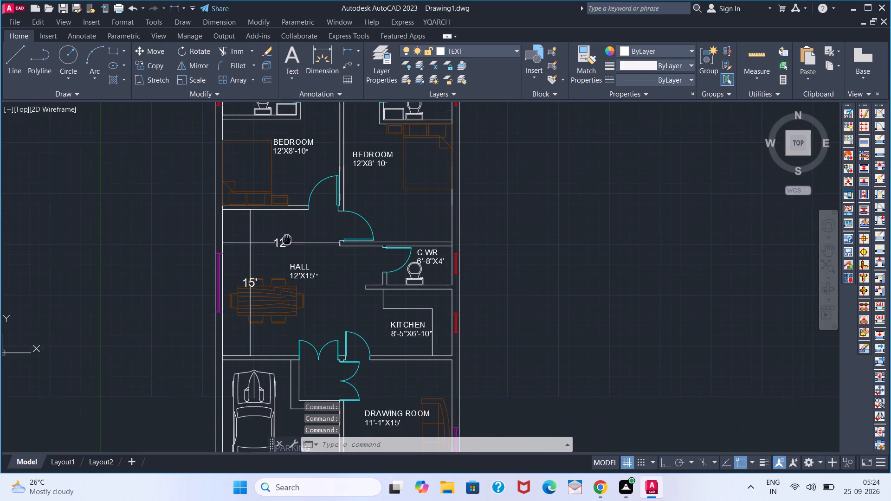
{"action": "left_click", "coordinate": [287, 240]}
{"action": "left_click", "coordinate": [248, 260]}
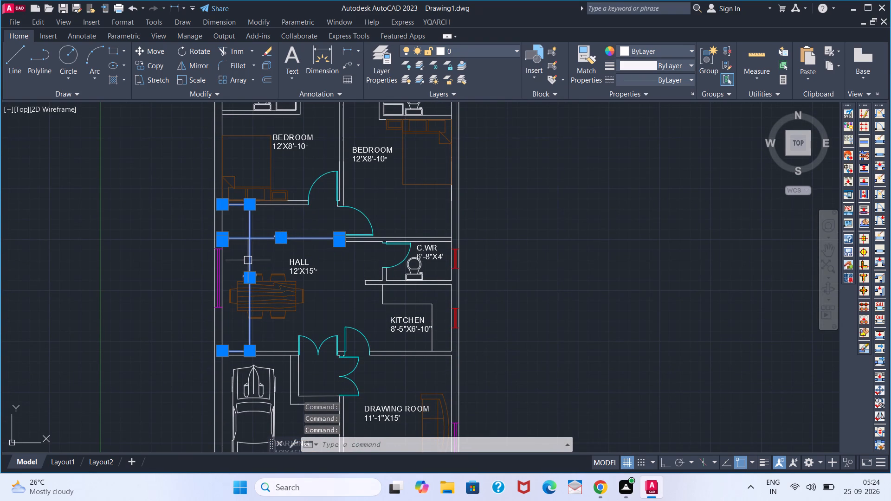
{"action": "key", "text": "Delete"}
Move the PARKING label to the right, away from the car, into the open floor area.
{"action": "middle_click_drag", "start_coordinate": [312, 307], "coordinate": [281, 201]}
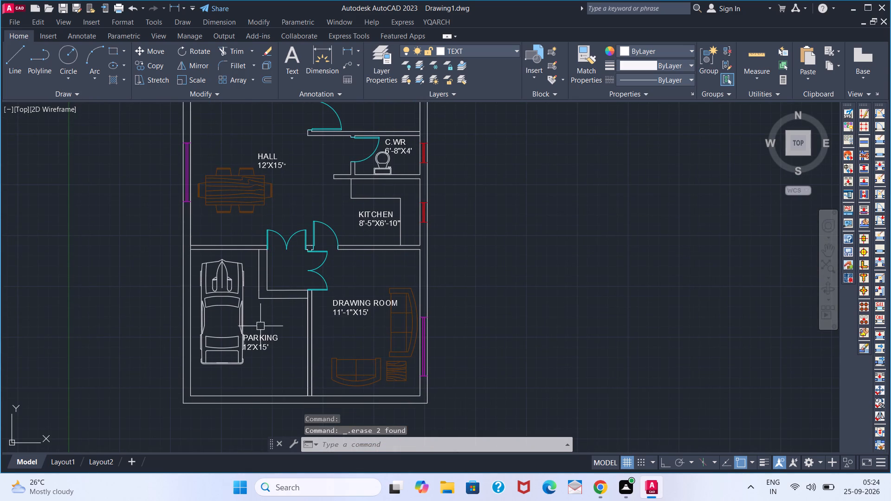
{"action": "scroll", "coordinate": [258, 336], "scroll_direction": "up", "scroll_amount": 1}
{"action": "left_click", "coordinate": [257, 337]}
{"action": "left_click_drag", "start_coordinate": [257, 350], "coordinate": [275, 322]}
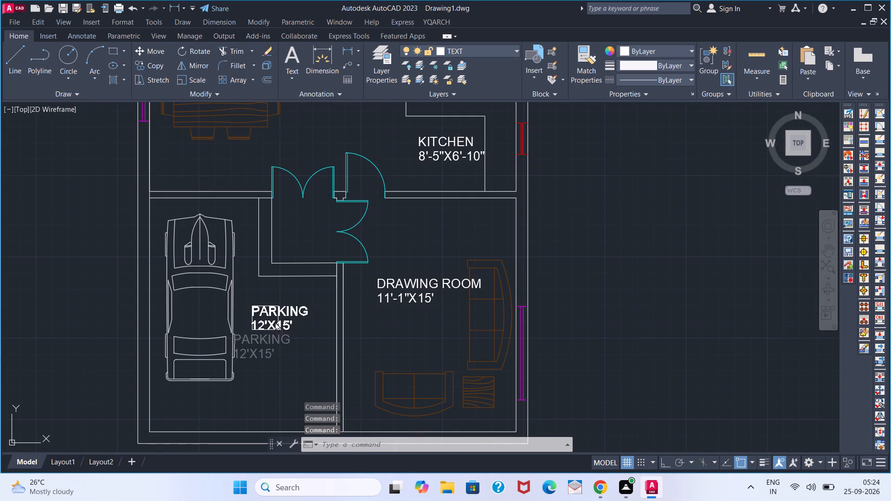
{"action": "left_click_drag", "start_coordinate": [275, 322], "coordinate": [275, 337]}
Move the DRAWING ROOM label left and slightly down, clear of the sofa along the outer wall.
{"action": "scroll", "coordinate": [293, 297], "scroll_direction": "down", "scroll_amount": 1}
{"action": "left_click", "coordinate": [380, 290]}
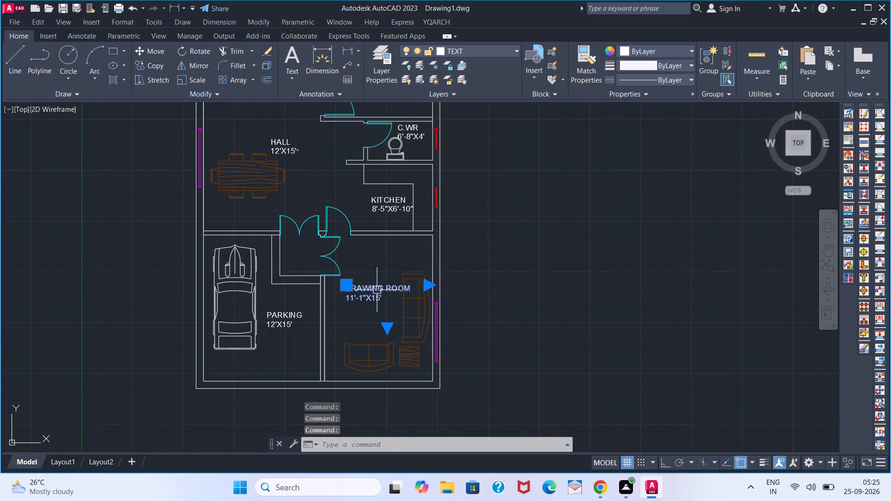
{"action": "left_click_drag", "start_coordinate": [377, 290], "coordinate": [362, 298]}
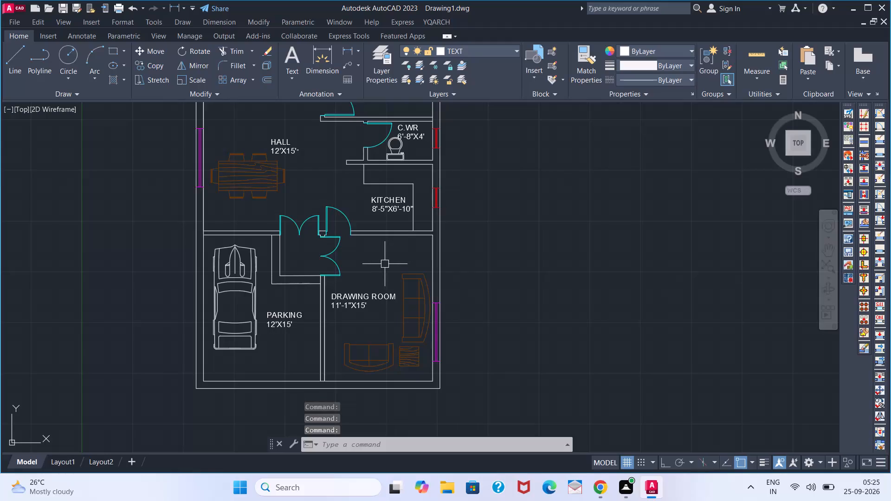
Turn off the CAR layer to hide the parked car.
{"action": "scroll", "coordinate": [379, 265], "scroll_direction": "down", "scroll_amount": 1}
{"action": "middle_click_drag", "start_coordinate": [378, 265], "coordinate": [378, 329]}
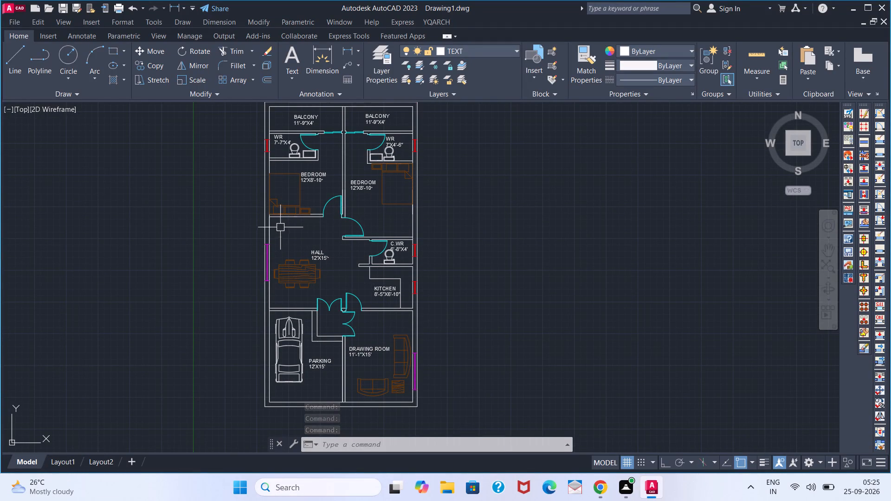
{"action": "middle_click_drag", "start_coordinate": [280, 229], "coordinate": [285, 248]}
{"action": "left_click", "coordinate": [457, 52]}
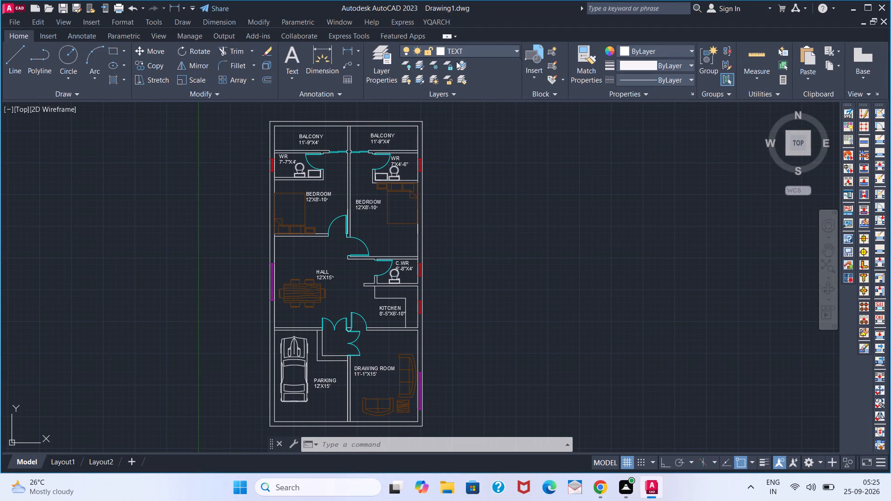
{"action": "left_click", "coordinate": [408, 77]}
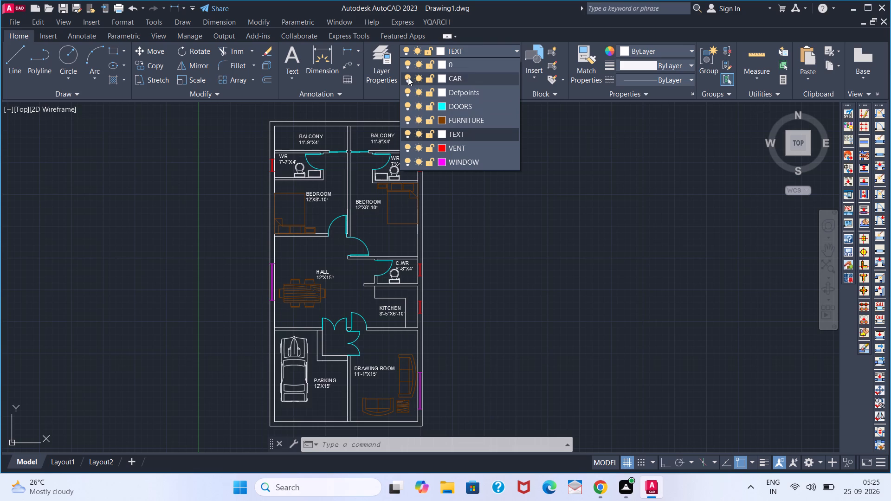
Make layer 0 current and turn off the TEXT layer to hide the room labels.
{"action": "left_click", "coordinate": [407, 133]}
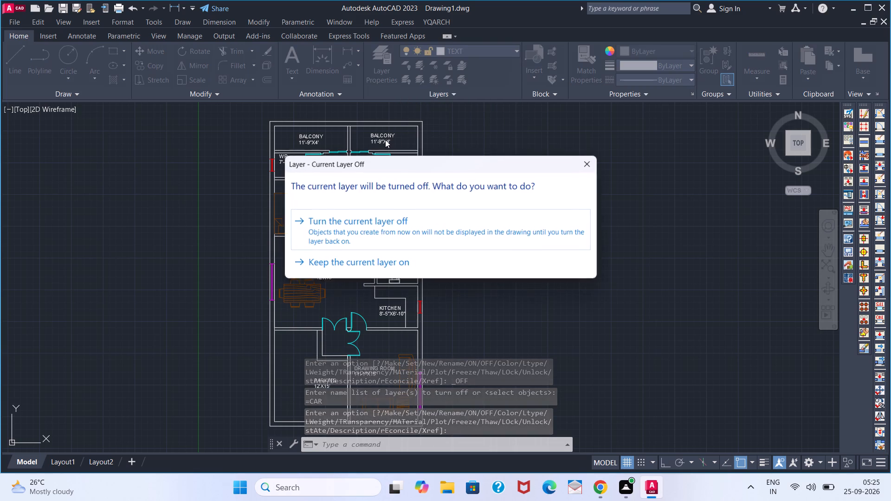
{"action": "left_click", "coordinate": [594, 167]}
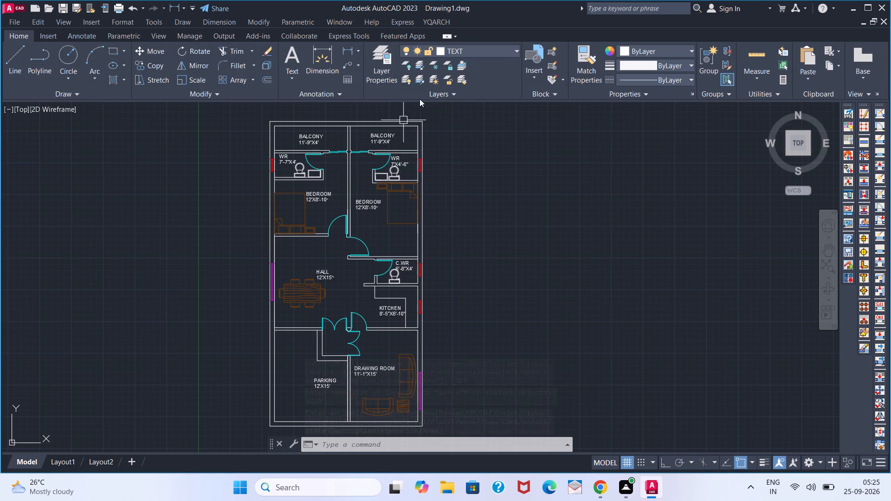
{"action": "left_click", "coordinate": [455, 51]}
{"action": "left_click", "coordinate": [455, 61]}
{"action": "left_click", "coordinate": [461, 50]}
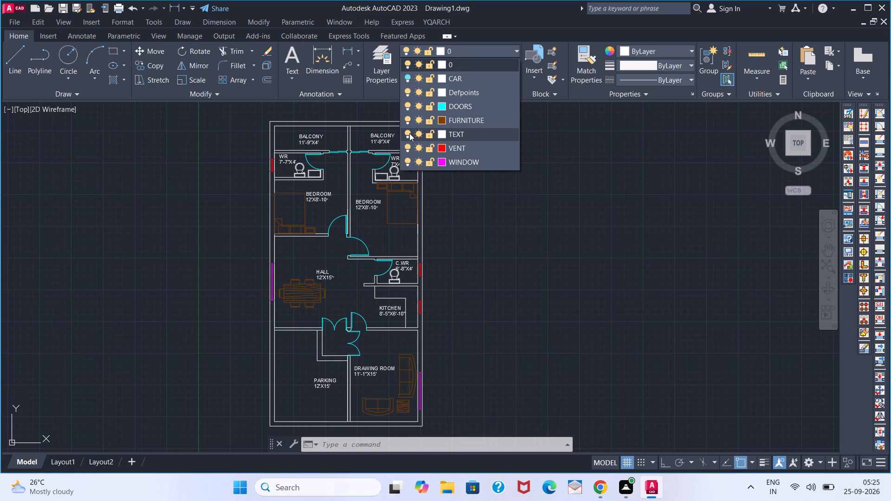
{"action": "left_click", "coordinate": [409, 133]}
{"action": "key", "text": "Escape"}
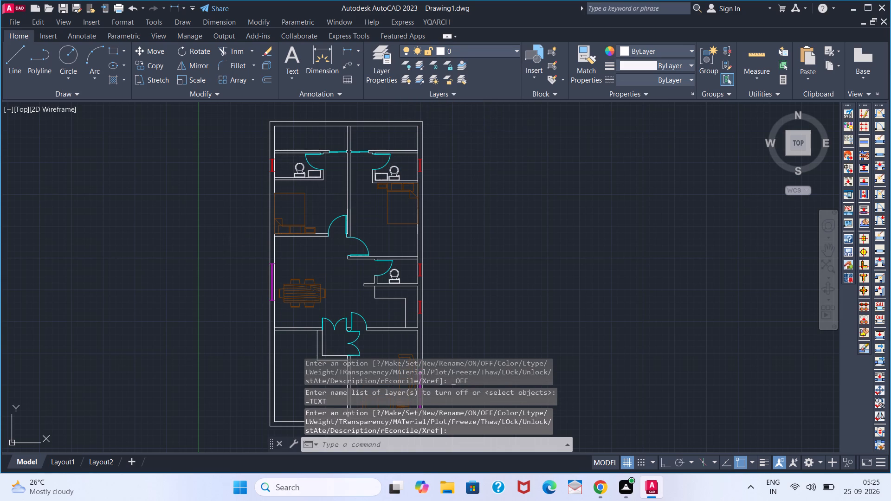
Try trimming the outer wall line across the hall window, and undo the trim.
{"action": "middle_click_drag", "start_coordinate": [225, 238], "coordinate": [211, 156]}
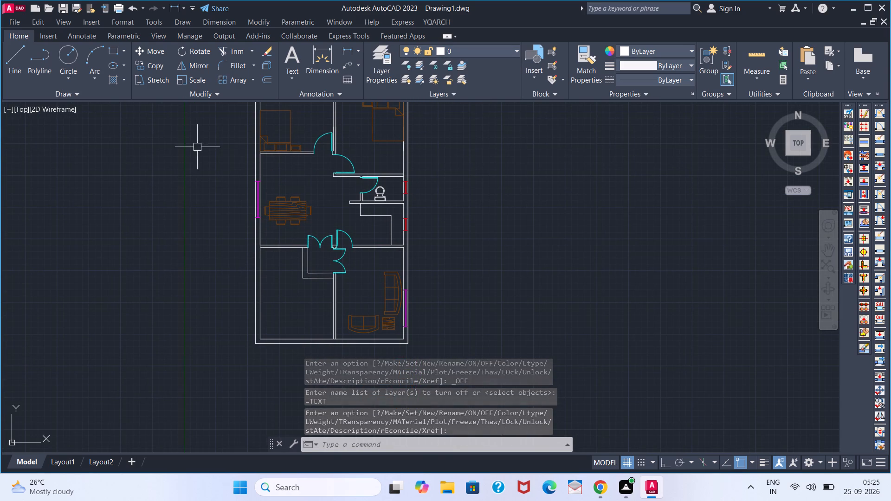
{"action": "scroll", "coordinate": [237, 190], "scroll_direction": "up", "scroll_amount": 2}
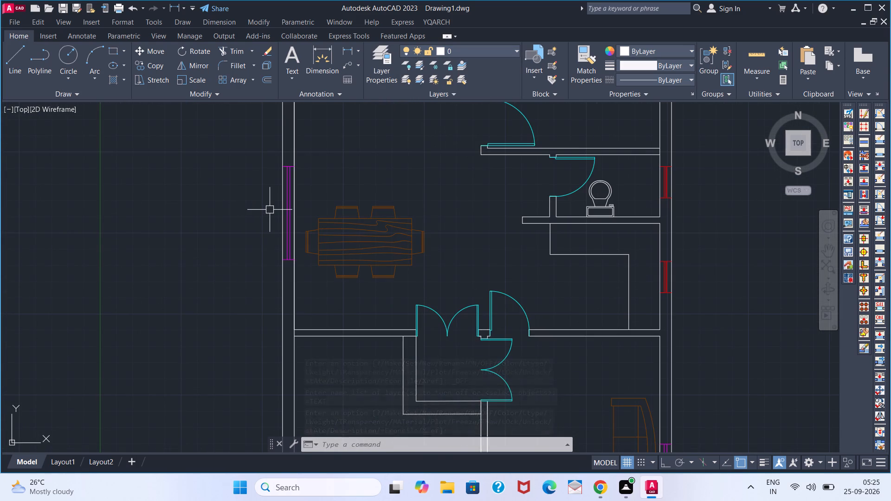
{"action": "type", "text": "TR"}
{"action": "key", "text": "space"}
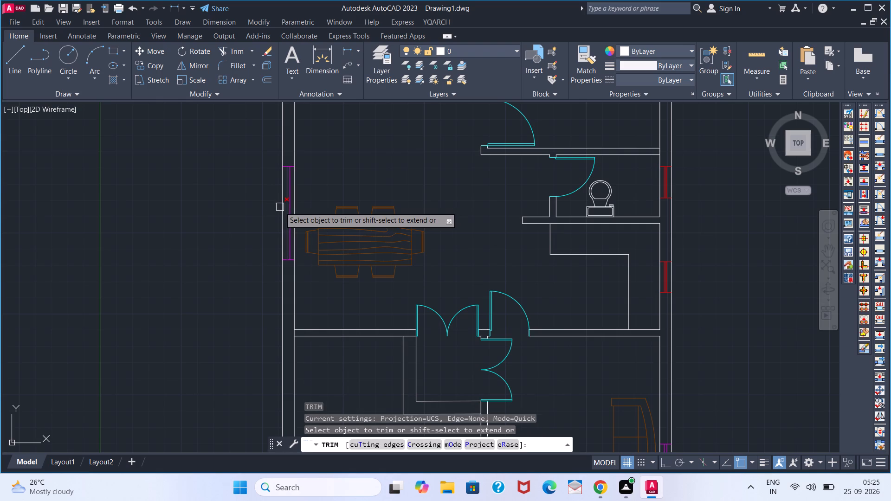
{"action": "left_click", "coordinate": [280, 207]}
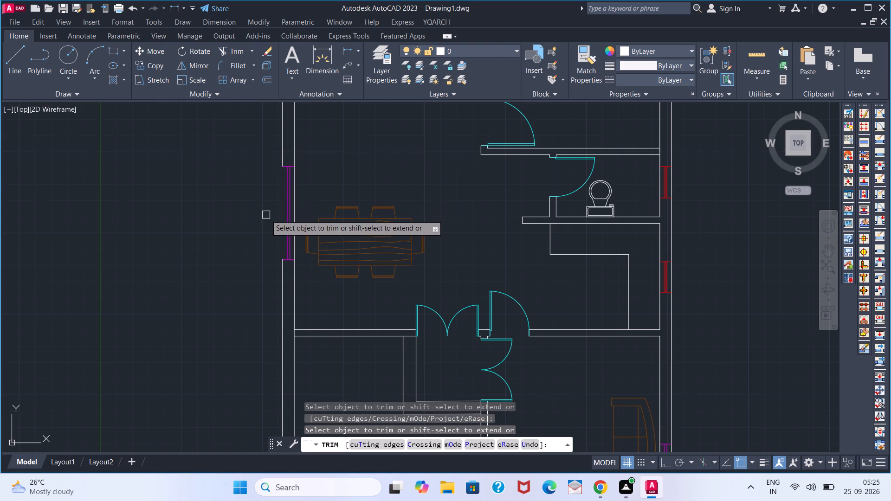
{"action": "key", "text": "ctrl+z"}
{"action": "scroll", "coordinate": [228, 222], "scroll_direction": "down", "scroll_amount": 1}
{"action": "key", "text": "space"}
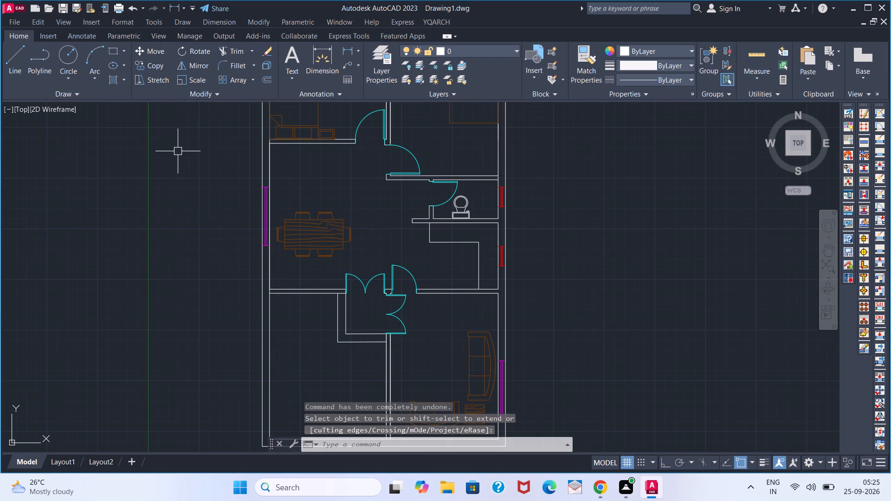
Hatch the outer wall along the left bedroom and around the balconies with a solid fill in colour 147,149,152.
{"action": "key", "text": "h"}
{"action": "key", "text": "Return"}
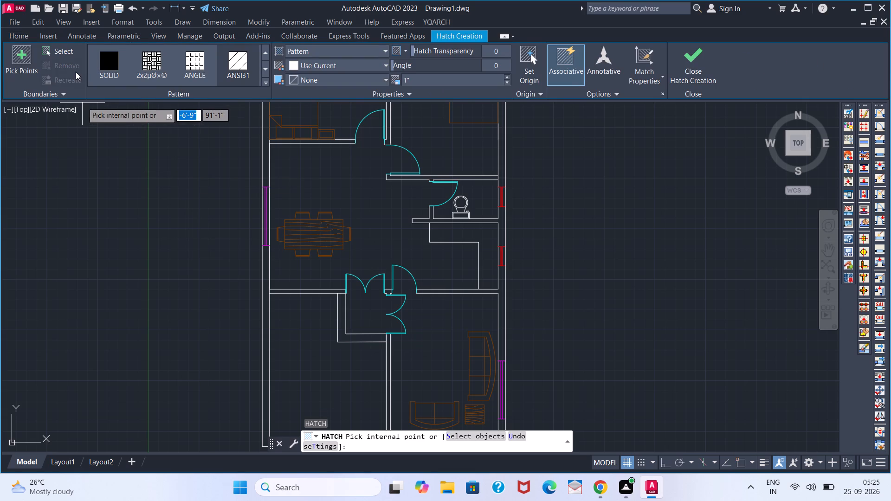
{"action": "left_click", "coordinate": [97, 66]}
{"action": "left_click", "coordinate": [313, 69]}
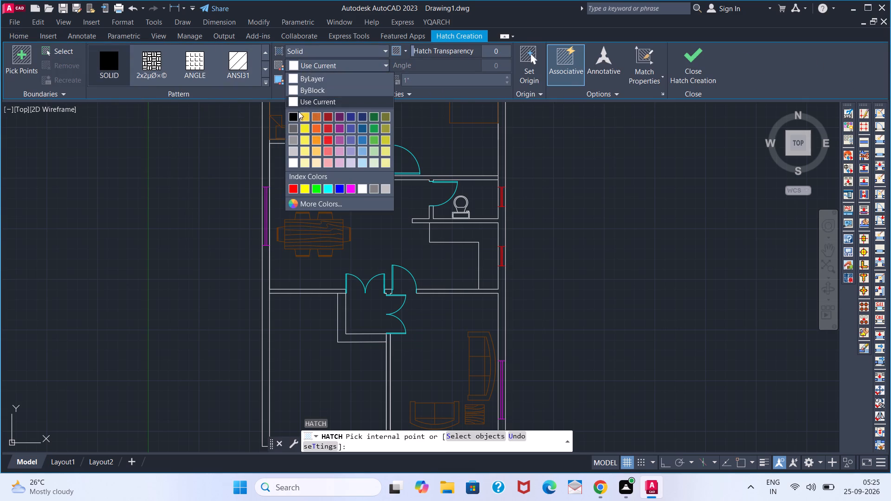
{"action": "left_click", "coordinate": [291, 144]}
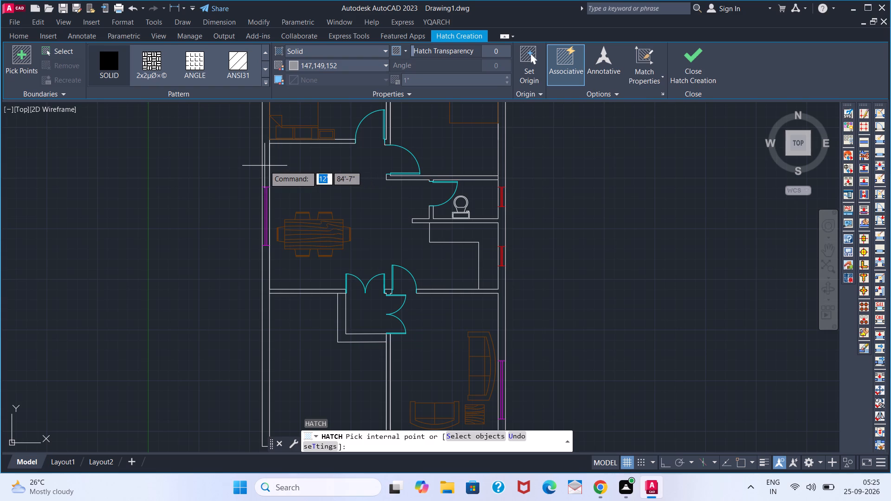
{"action": "left_click", "coordinate": [265, 166]}
{"action": "scroll", "coordinate": [265, 166], "scroll_direction": "down", "scroll_amount": 2}
{"action": "middle_click_drag", "start_coordinate": [262, 151], "coordinate": [267, 216]}
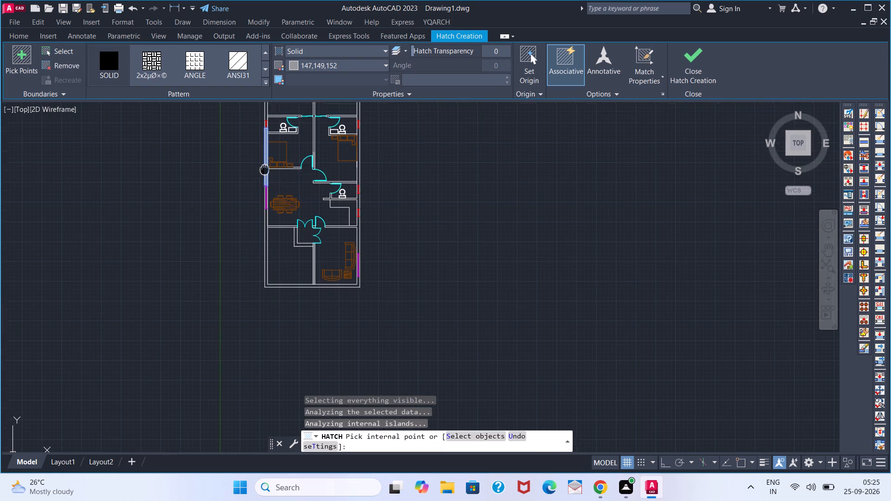
{"action": "middle_click_drag", "start_coordinate": [267, 216], "coordinate": [268, 237]}
{"action": "scroll", "coordinate": [271, 178], "scroll_direction": "up", "scroll_amount": 1}
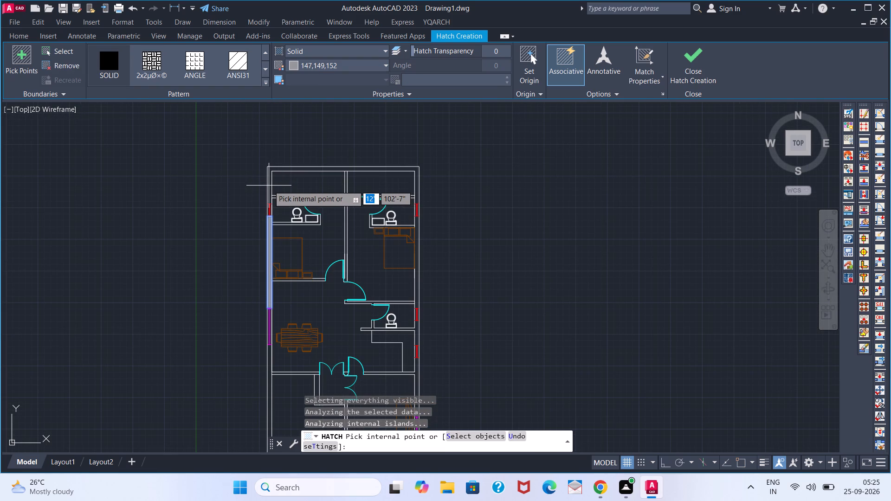
{"action": "left_click", "coordinate": [269, 186]}
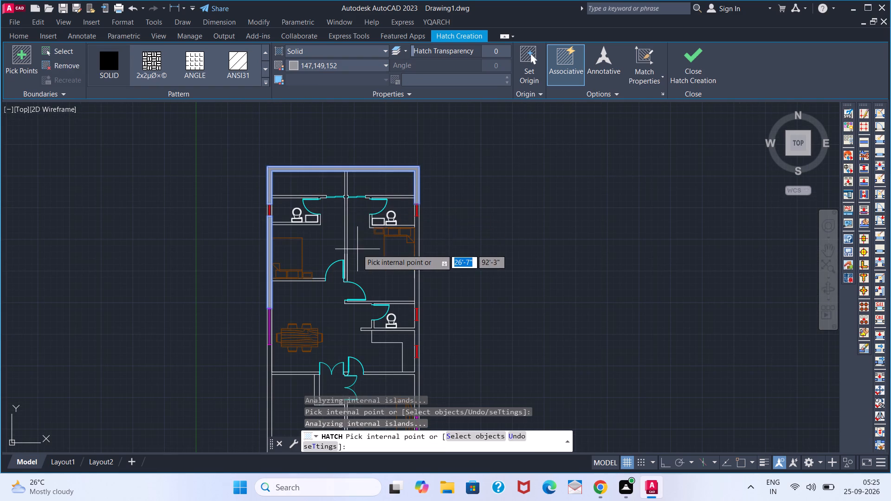
Add the central partition, both walls between the balconies and washrooms, and the right bedroom's outer wall to the hatch.
{"action": "scroll", "coordinate": [342, 190], "scroll_direction": "up", "scroll_amount": 2}
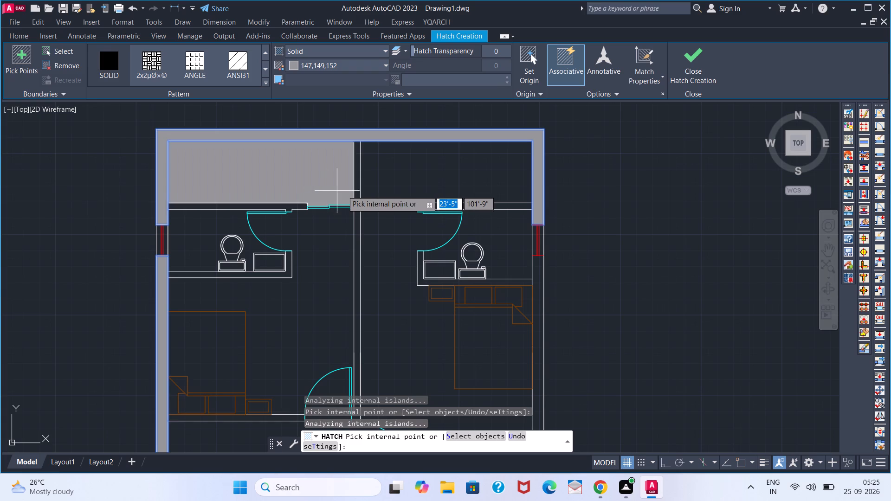
{"action": "left_click", "coordinate": [357, 191]}
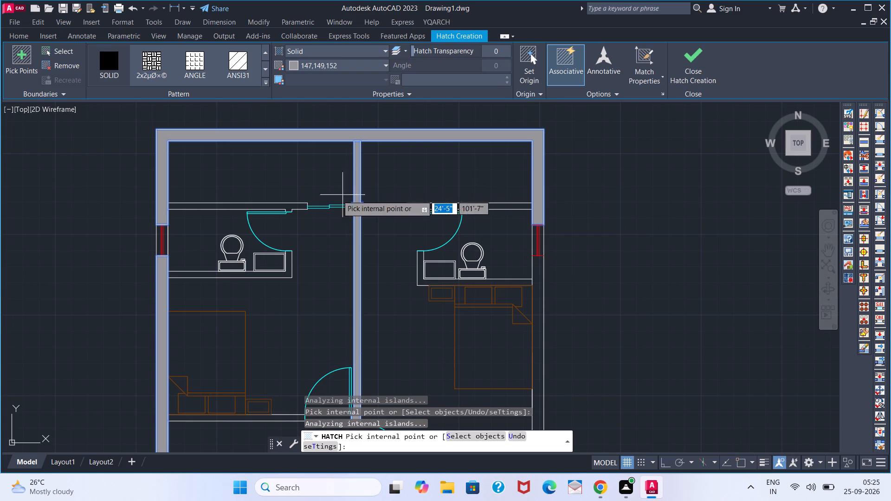
{"action": "left_click", "coordinate": [236, 208]}
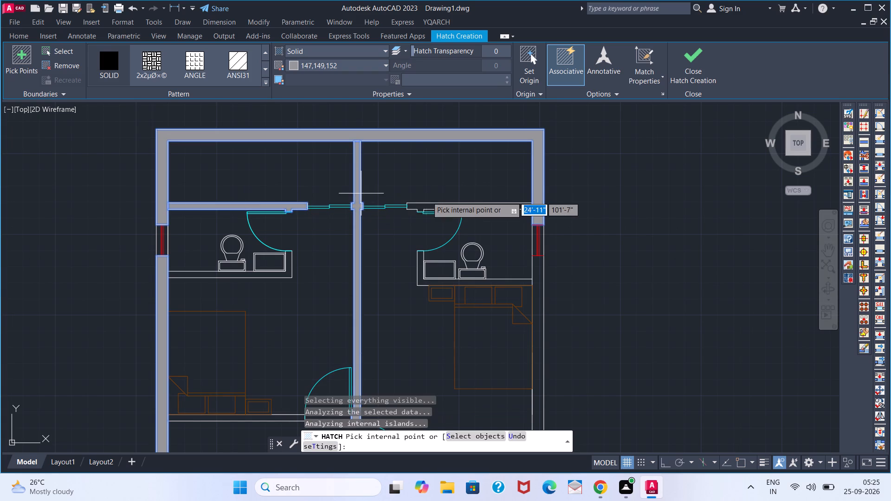
{"action": "left_click", "coordinate": [429, 203]}
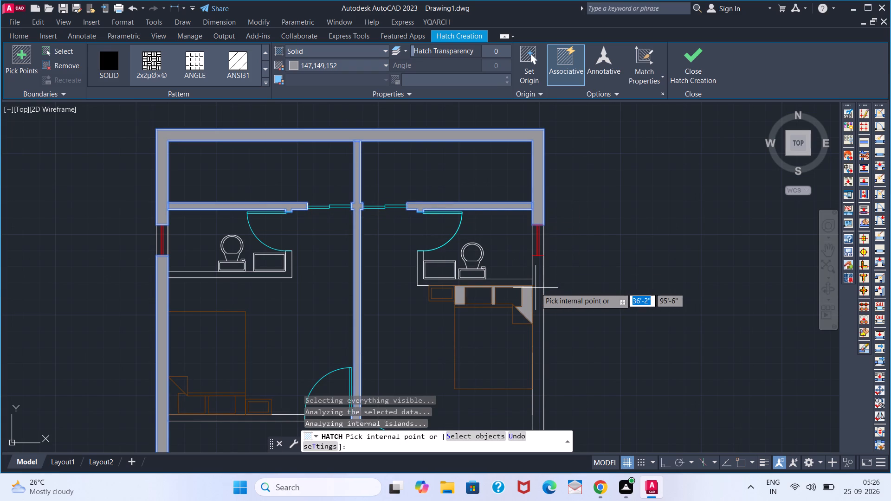
{"action": "left_click", "coordinate": [536, 288]}
Hatch the walls above and below the common washroom and the wall between the kitchen and drawing room.
{"action": "middle_click_drag", "start_coordinate": [471, 293], "coordinate": [372, 77]}
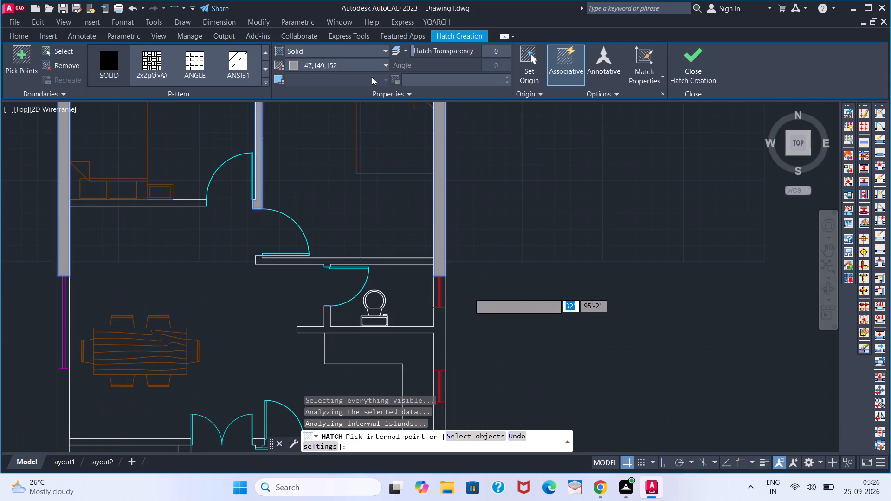
{"action": "scroll", "coordinate": [383, 161], "scroll_direction": "down", "scroll_amount": 1}
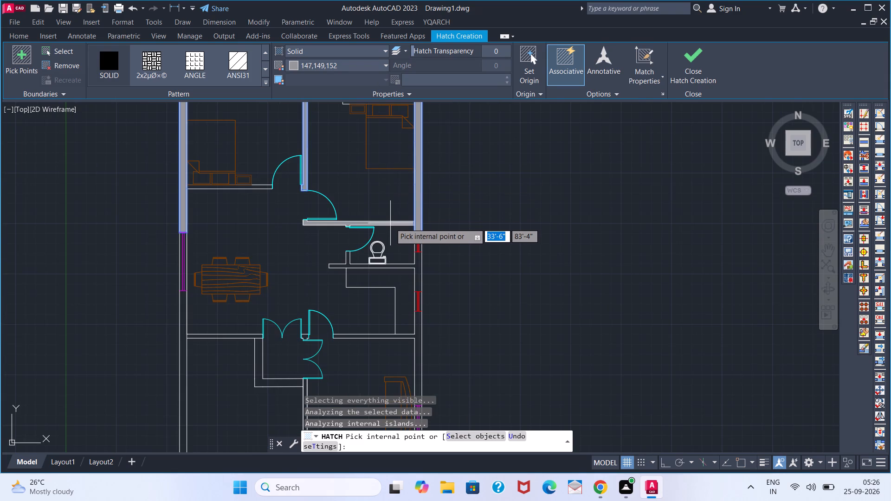
{"action": "left_click", "coordinate": [390, 223]}
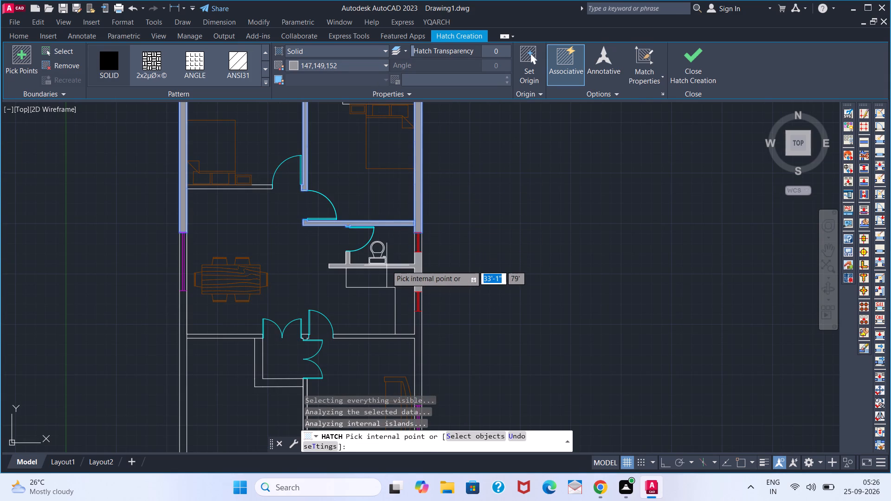
{"action": "left_click", "coordinate": [387, 265]}
{"action": "middle_click_drag", "start_coordinate": [376, 287], "coordinate": [365, 165]}
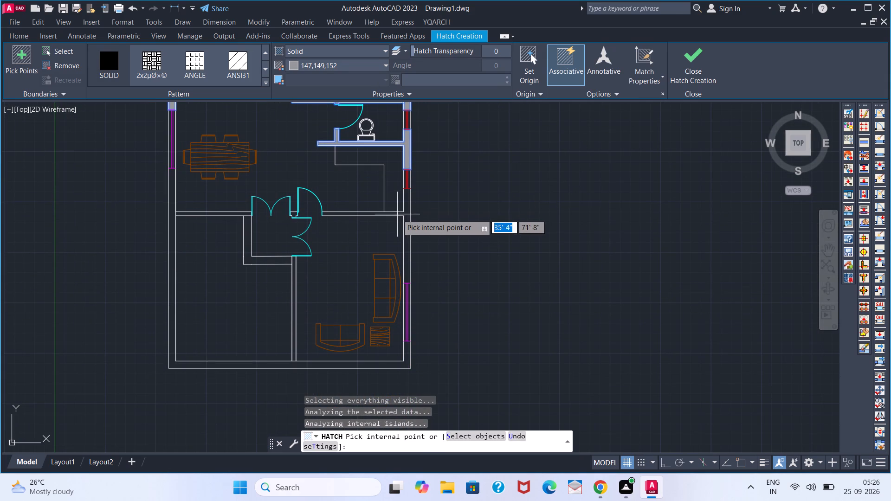
{"action": "left_click", "coordinate": [398, 213]}
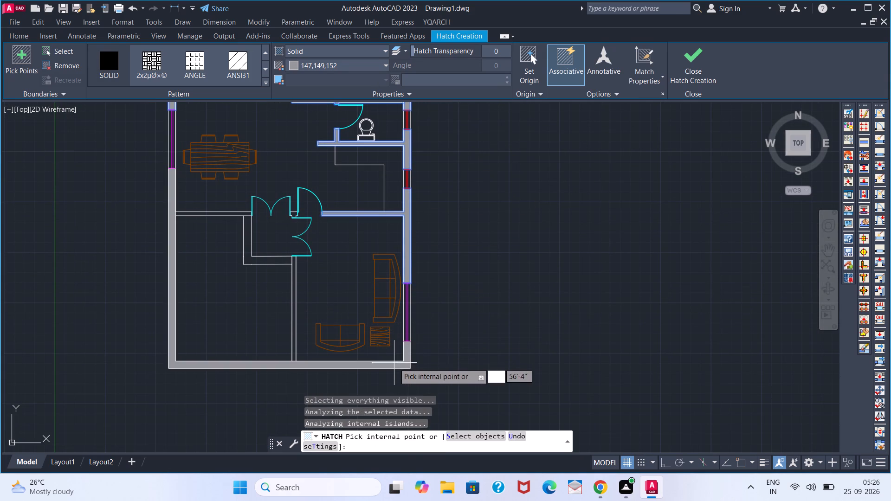
Hatch the outer wall around the parking and drawing room, the L-shaped entrance wall, and the hall-parking wall, and finish the hatch.
{"action": "left_click", "coordinate": [395, 366]}
{"action": "left_click", "coordinate": [292, 331]}
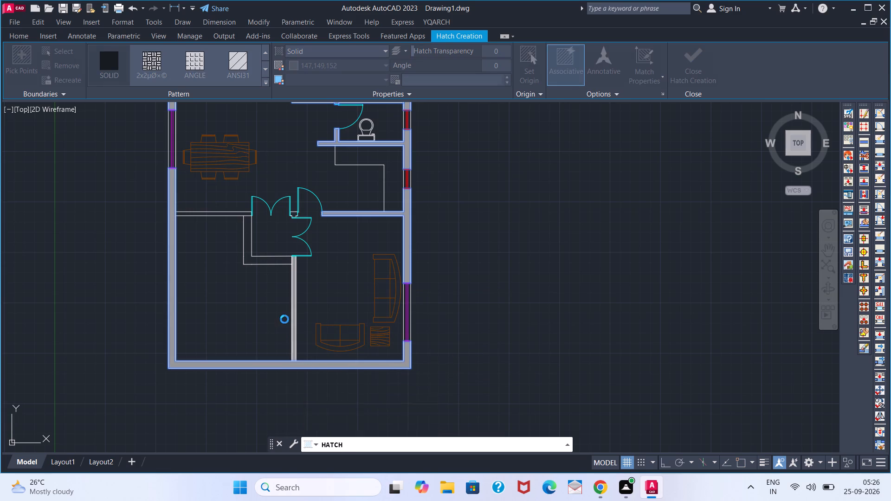
{"action": "key", "text": "Escape"}
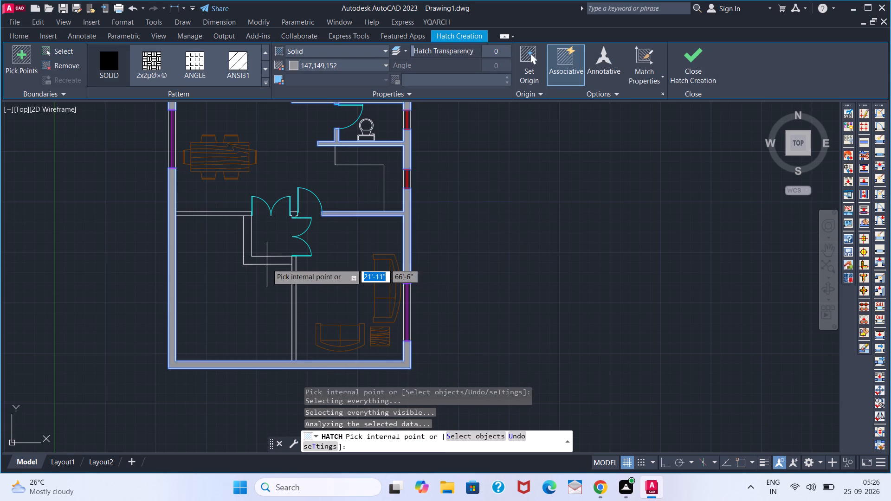
{"action": "left_click", "coordinate": [250, 262]}
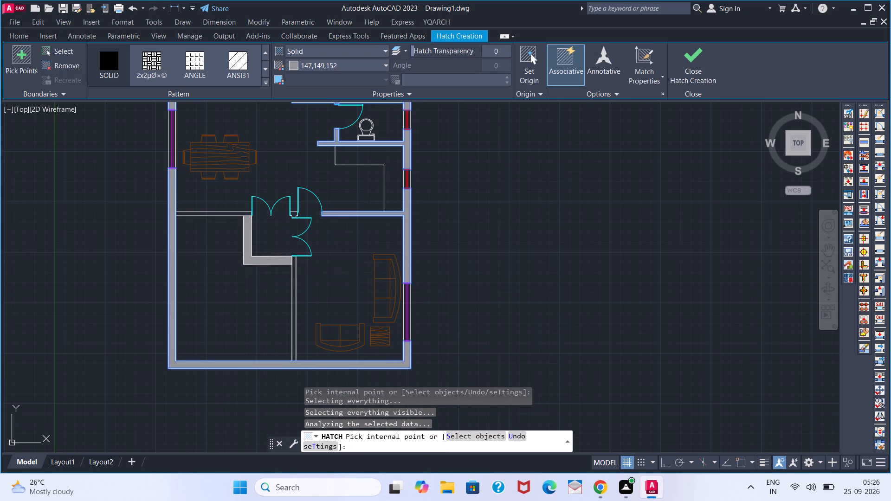
{"action": "left_click", "coordinate": [224, 215]}
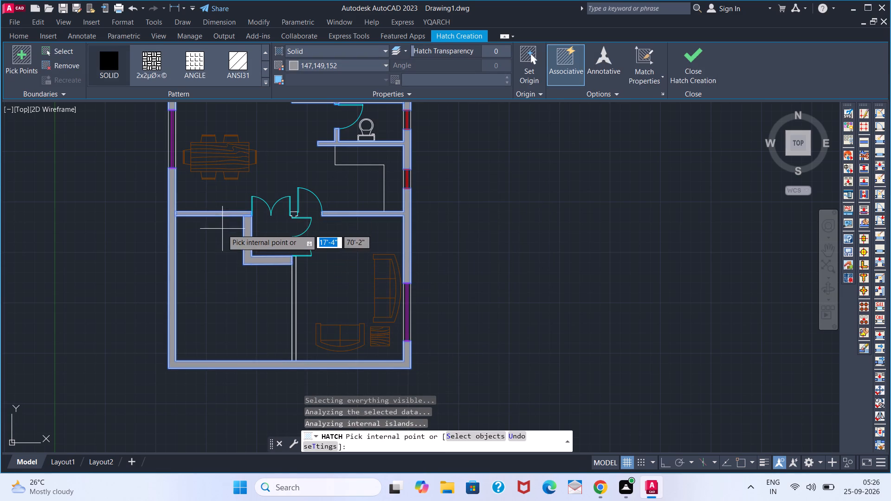
{"action": "key", "text": "Escape"}
Trim the inner and outer wall lines crossing the magenta window opening beside the dining table.
{"action": "middle_click_drag", "start_coordinate": [102, 193], "coordinate": [124, 263]}
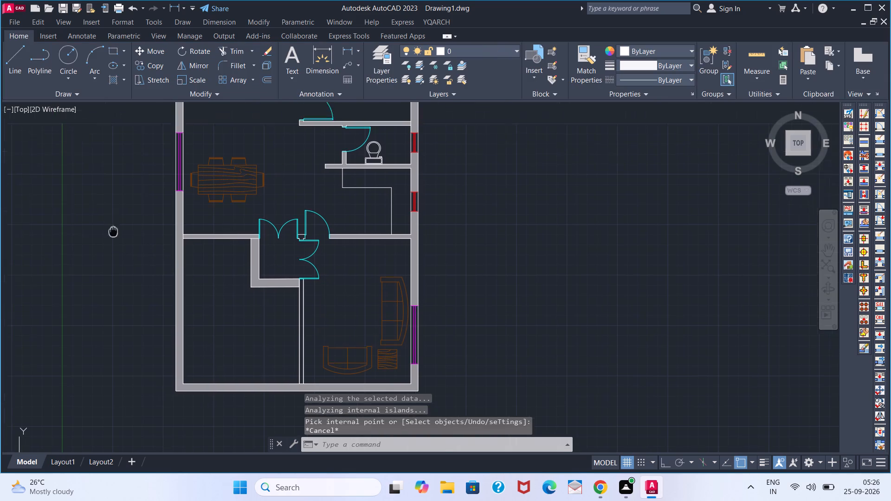
{"action": "middle_click_drag", "start_coordinate": [124, 263], "coordinate": [138, 295]}
{"action": "scroll", "coordinate": [196, 244], "scroll_direction": "up", "scroll_amount": 2}
{"action": "type", "text": "TR"}
{"action": "key", "text": "space"}
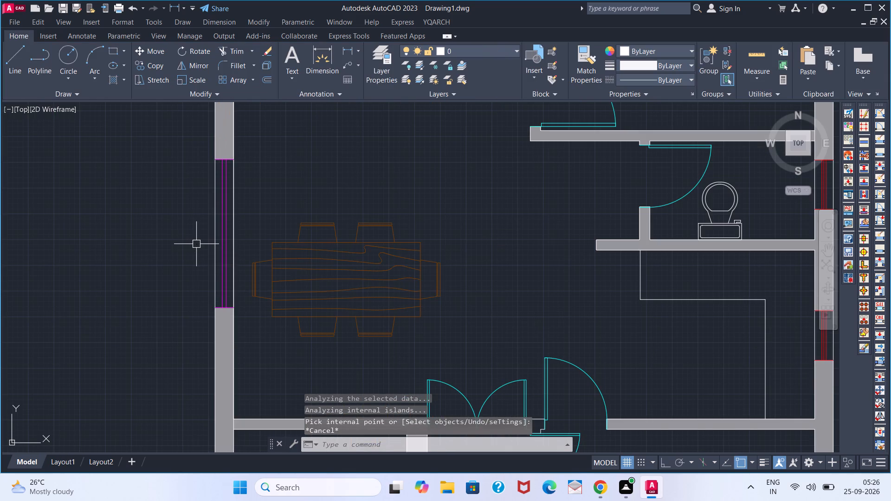
{"action": "left_click", "coordinate": [216, 241]}
{"action": "left_click", "coordinate": [236, 238]}
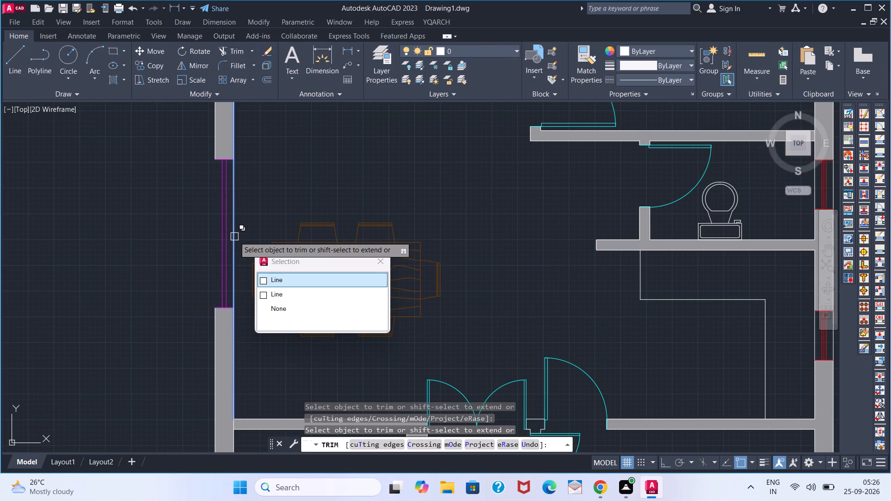
{"action": "key", "text": "Escape"}
{"action": "left_click", "coordinate": [231, 235]}
{"action": "left_click", "coordinate": [232, 234]}
{"action": "key", "text": "Escape"}
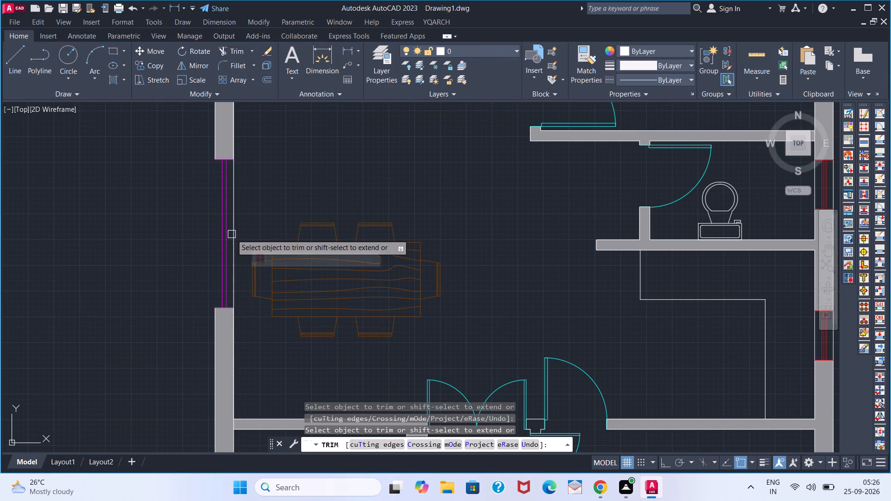
{"action": "left_click", "coordinate": [232, 234]}
{"action": "scroll", "coordinate": [248, 218], "scroll_direction": "down", "scroll_amount": 1}
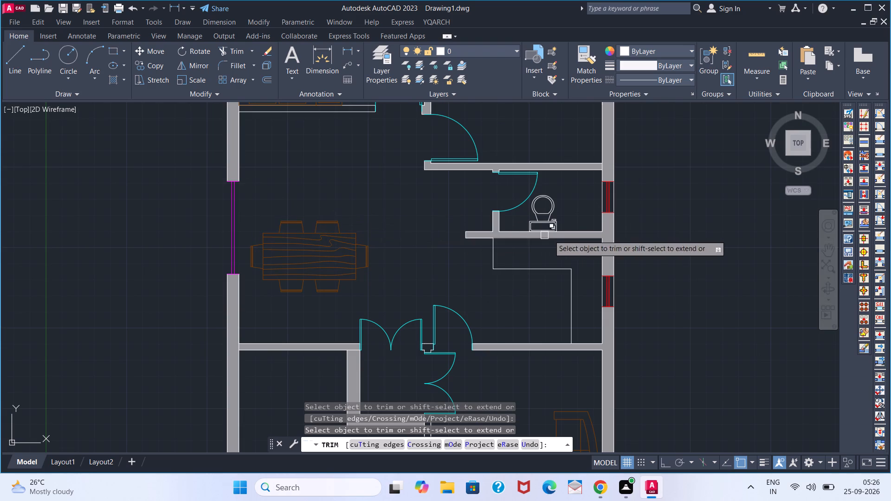
Trim the wall lines across the common washroom vent, the kitchen vent and the drawing room window.
{"action": "left_click", "coordinate": [617, 198]}
{"action": "left_click", "coordinate": [602, 197]}
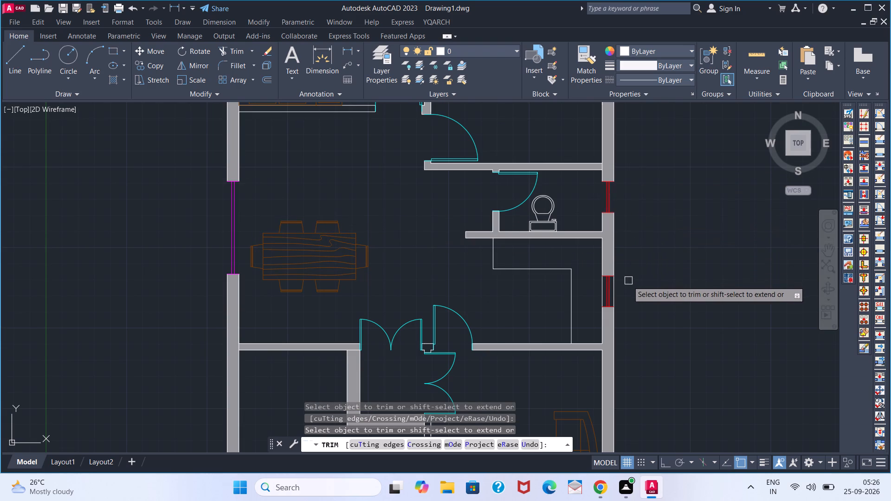
{"action": "left_click", "coordinate": [616, 283]}
{"action": "left_click", "coordinate": [599, 288]}
{"action": "middle_click", "coordinate": [590, 285]}
{"action": "middle_click_drag", "start_coordinate": [583, 278], "coordinate": [569, 252]}
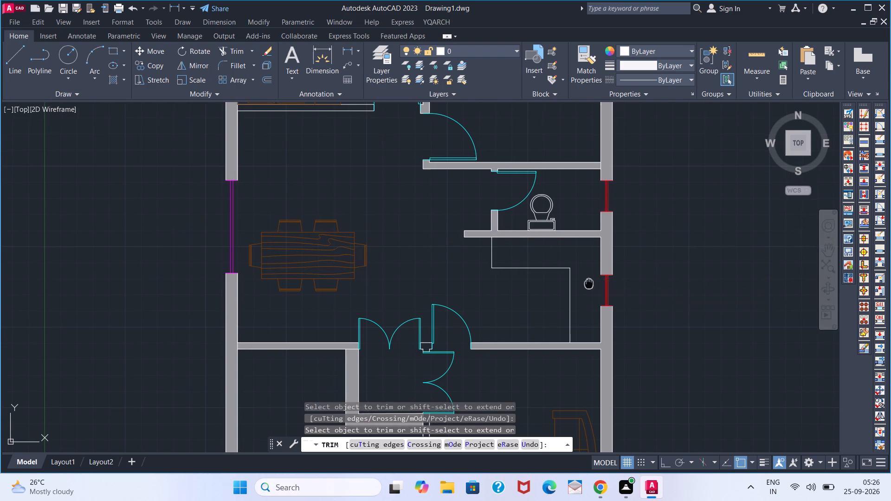
{"action": "middle_click_drag", "start_coordinate": [569, 252], "coordinate": [476, 109]}
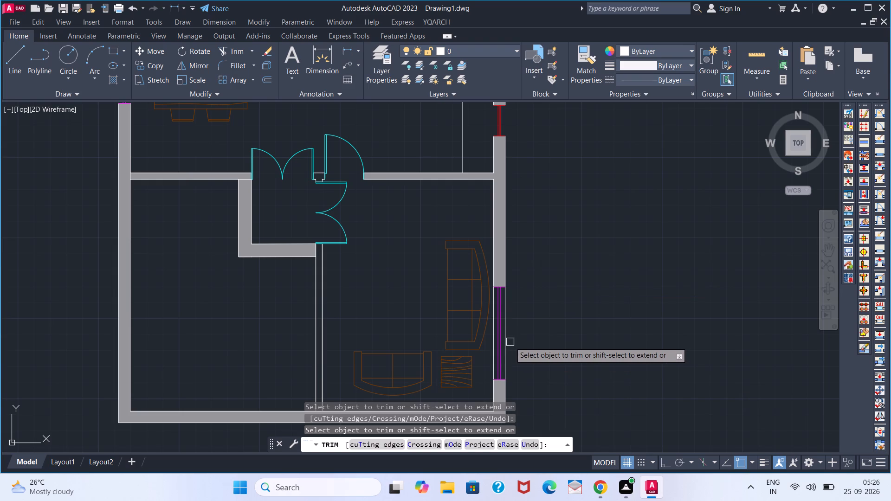
{"action": "left_click", "coordinate": [508, 341]}
{"action": "left_click", "coordinate": [492, 342]}
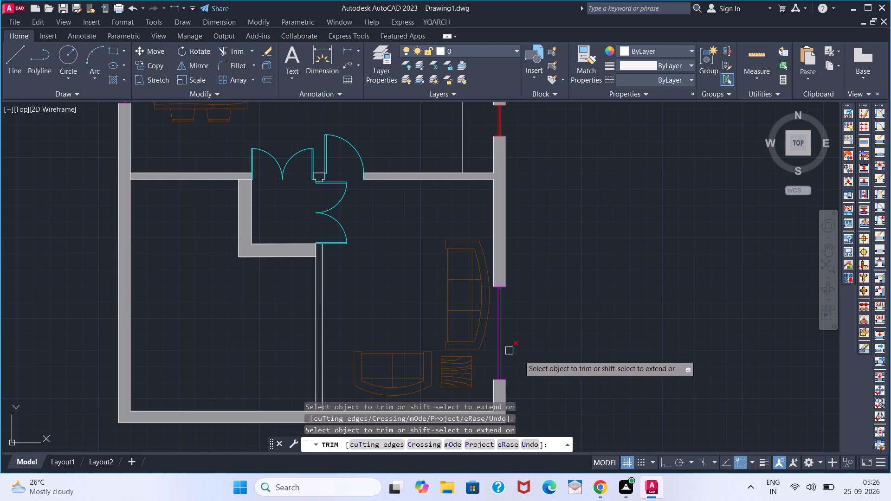
Trim the wall lines across the vents of the two bedroom washrooms and finish trimming.
{"action": "scroll", "coordinate": [519, 355], "scroll_direction": "down", "scroll_amount": 2}
{"action": "middle_click_drag", "start_coordinate": [468, 299], "coordinate": [472, 377]}
{"action": "scroll", "coordinate": [355, 199], "scroll_direction": "up", "scroll_amount": 2}
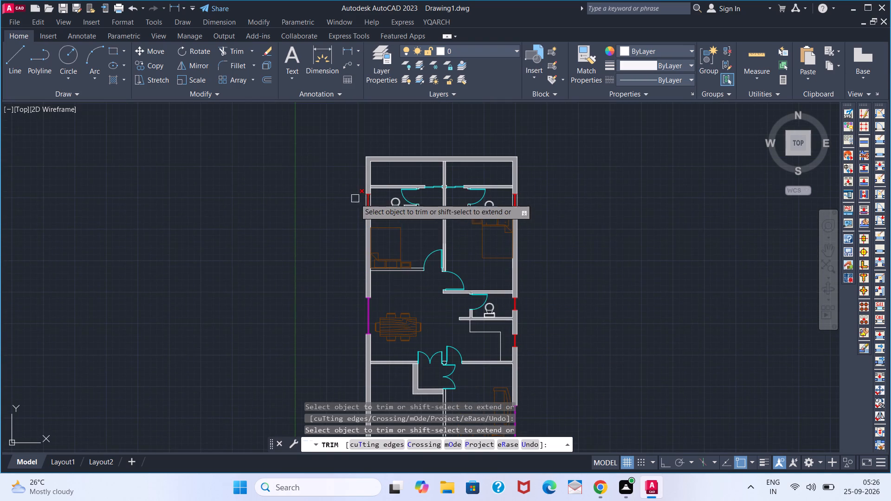
{"action": "scroll", "coordinate": [355, 199], "scroll_direction": "up", "scroll_amount": 1}
{"action": "left_click", "coordinate": [391, 205]}
{"action": "left_click", "coordinate": [410, 204]}
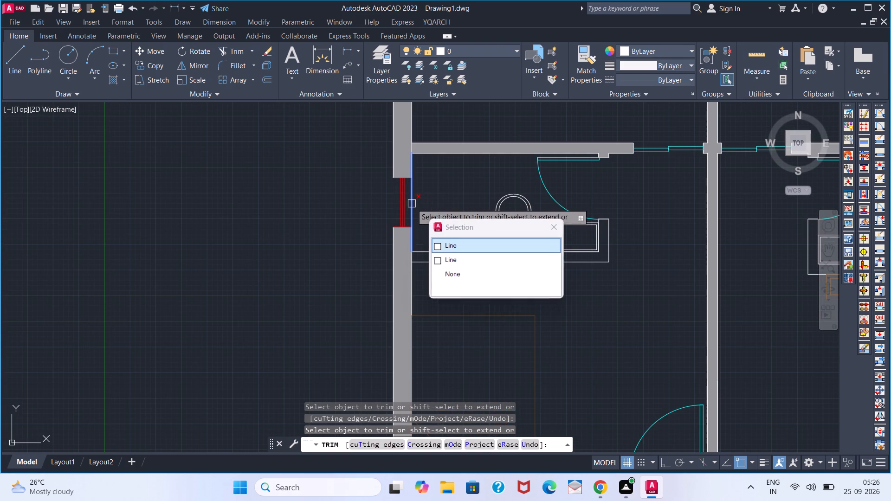
{"action": "key", "text": "space"}
{"action": "left_click", "coordinate": [413, 207]}
{"action": "scroll", "coordinate": [437, 215], "scroll_direction": "down", "scroll_amount": 3}
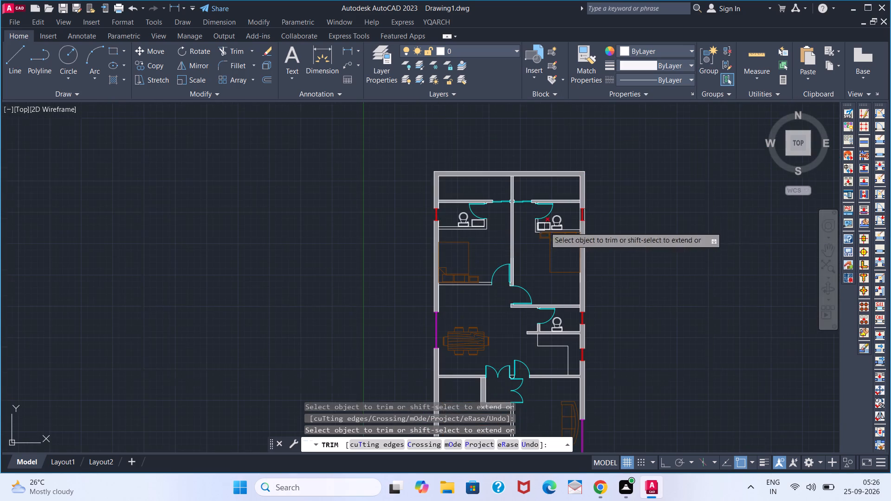
{"action": "scroll", "coordinate": [586, 215], "scroll_direction": "up", "scroll_amount": 3}
{"action": "left_click", "coordinate": [581, 212]}
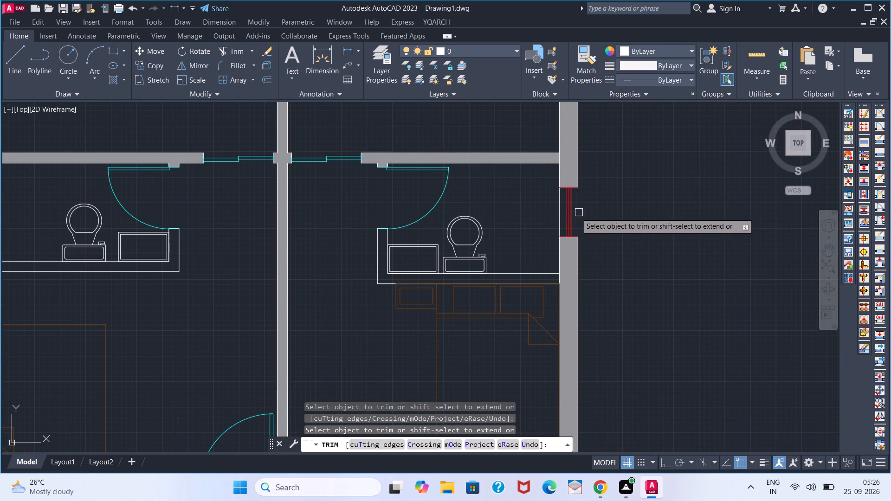
{"action": "left_click", "coordinate": [560, 214]}
{"action": "key", "text": "space"}
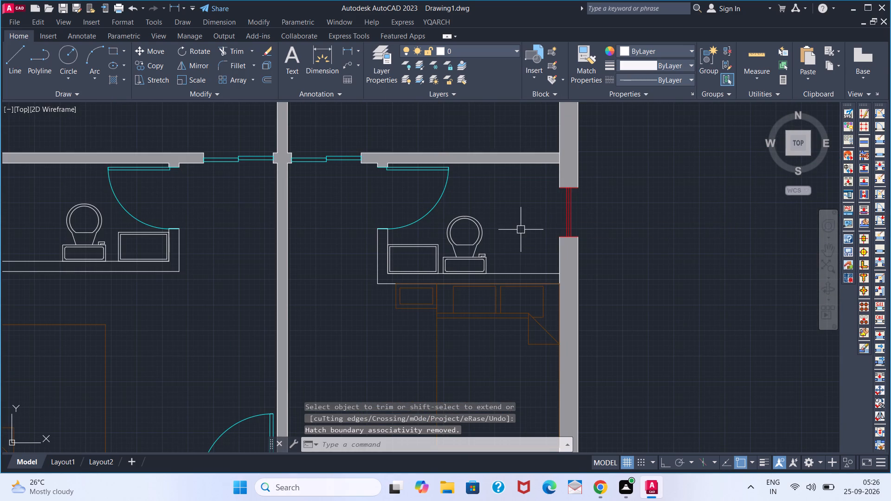
Turn off the DOORS layer.
{"action": "scroll", "coordinate": [521, 230], "scroll_direction": "down", "scroll_amount": 2}
{"action": "scroll", "coordinate": [459, 214], "scroll_direction": "up", "scroll_amount": 1}
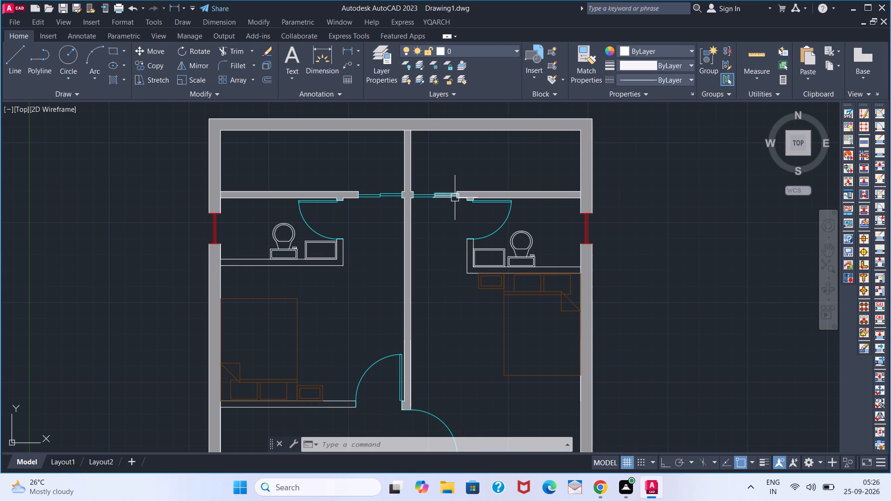
{"action": "left_click", "coordinate": [467, 45]}
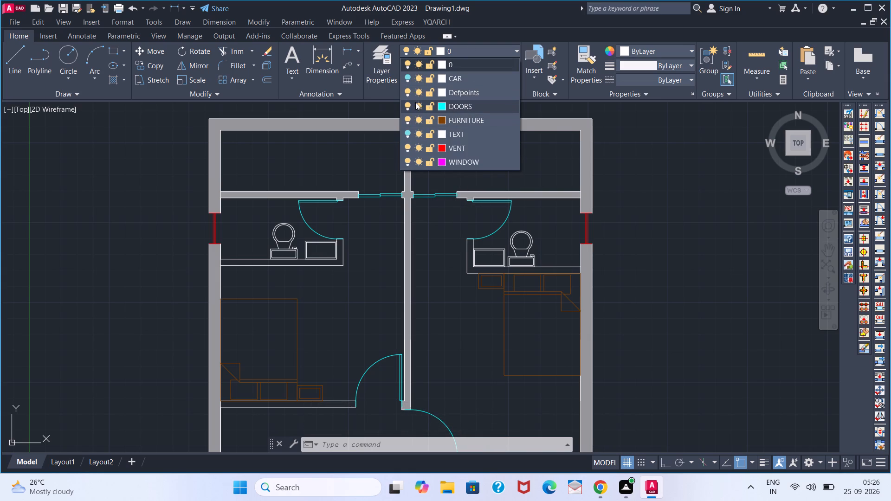
{"action": "left_click", "coordinate": [408, 104]}
{"action": "key", "text": "Escape"}
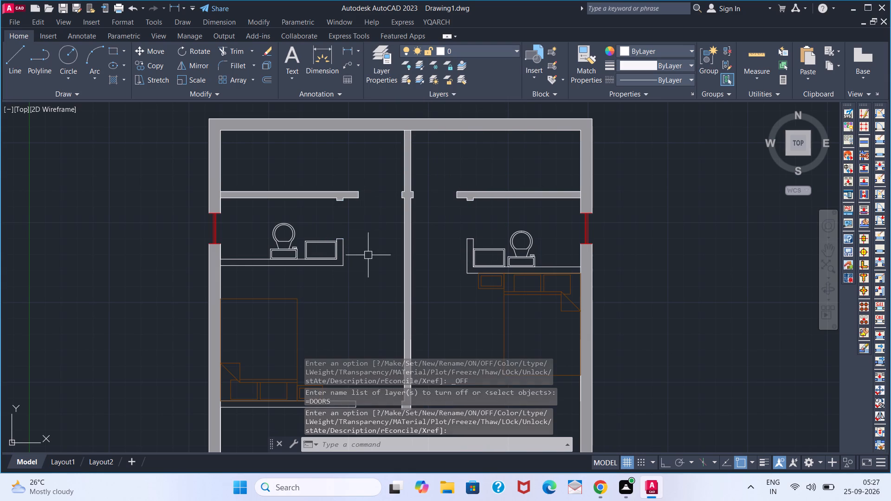
Draw a vertical line about 2'-6" long across the door opening of each of the two bedroom washrooms.
{"action": "key", "text": "l"}
{"action": "key", "text": "Return"}
{"action": "scroll", "coordinate": [344, 211], "scroll_direction": "up", "scroll_amount": 3}
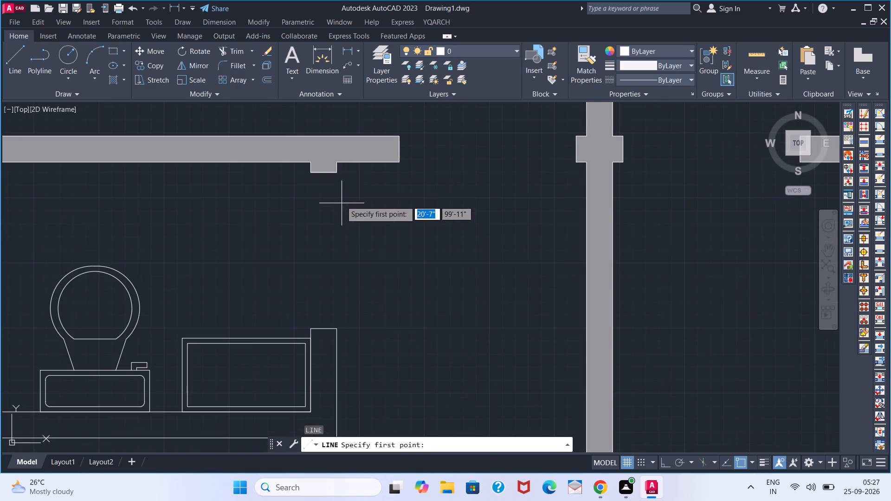
{"action": "left_click", "coordinate": [339, 179]}
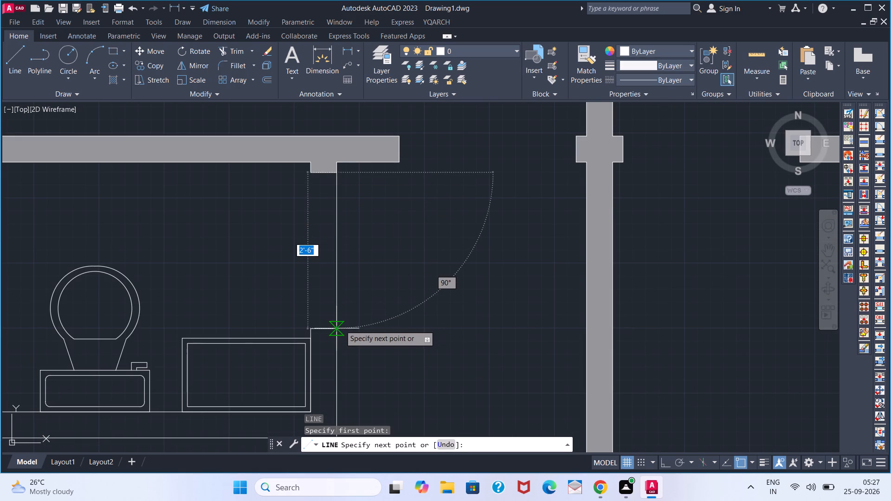
{"action": "left_click", "coordinate": [340, 325]}
{"action": "key", "text": "space"}
{"action": "scroll", "coordinate": [722, 194], "scroll_direction": "down", "scroll_amount": 2}
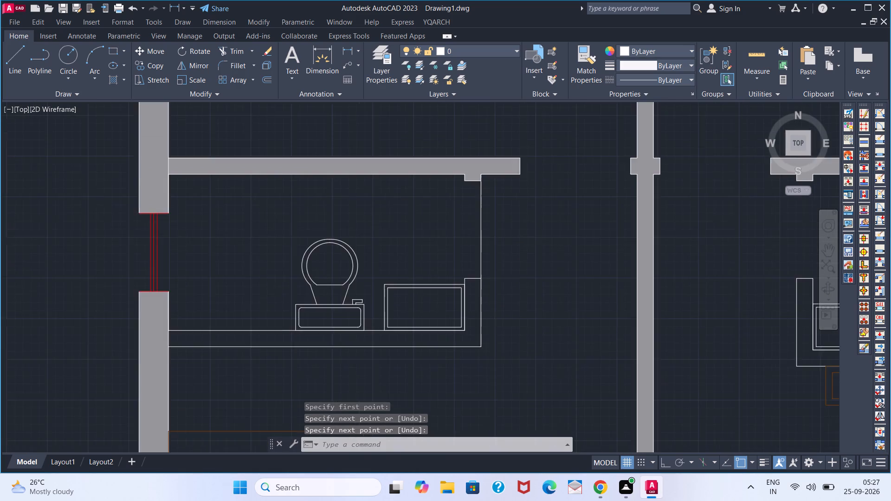
{"action": "middle_click_drag", "start_coordinate": [720, 194], "coordinate": [513, 211]}
{"action": "key", "text": "space"}
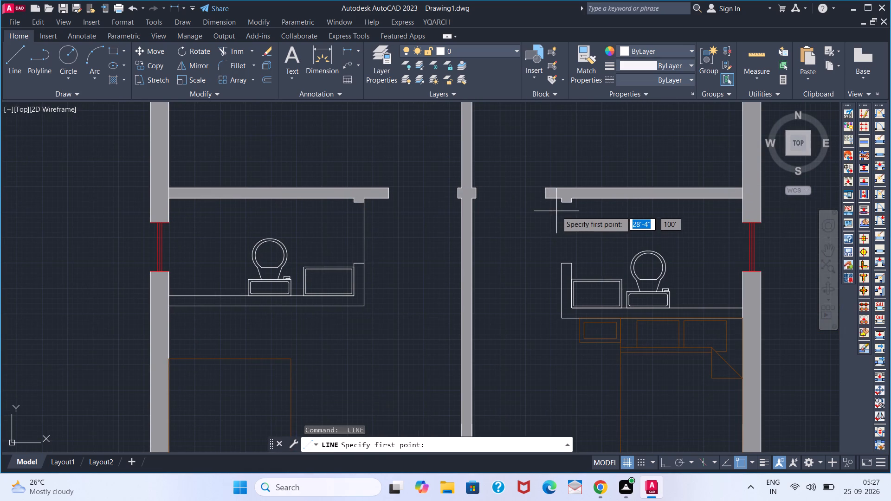
{"action": "left_click", "coordinate": [558, 208]}
{"action": "left_click", "coordinate": [557, 262]}
{"action": "key", "text": "space"}
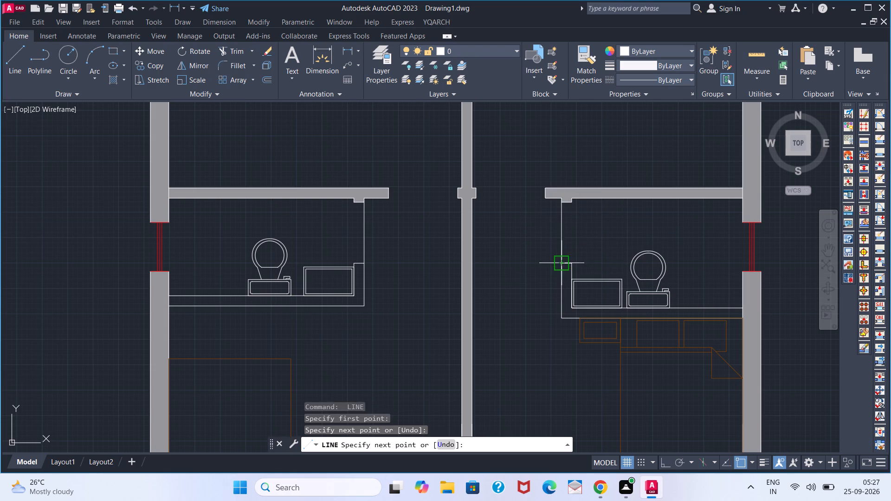
Draw a vertical line closing the common washroom's door opening, from the upper wall stub to the lower one.
{"action": "scroll", "coordinate": [514, 267], "scroll_direction": "down", "scroll_amount": 2}
{"action": "middle_click_drag", "start_coordinate": [464, 287], "coordinate": [438, 149]}
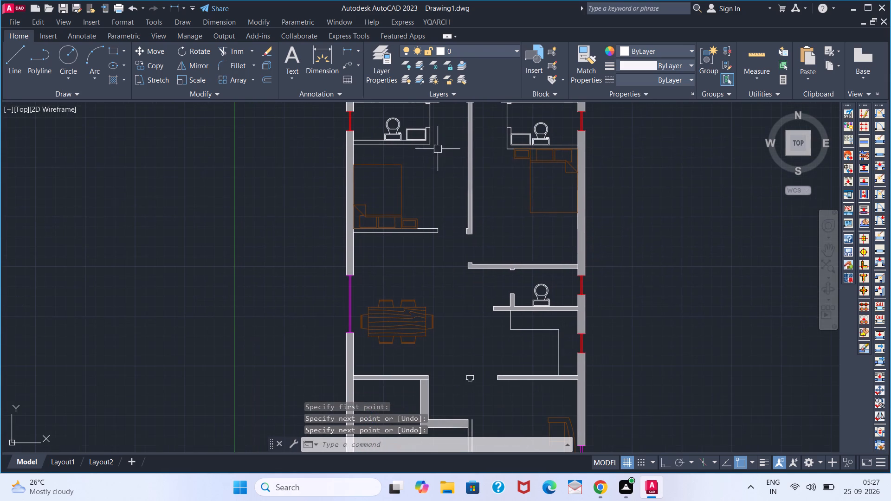
{"action": "middle_click_drag", "start_coordinate": [437, 266], "coordinate": [418, 183]}
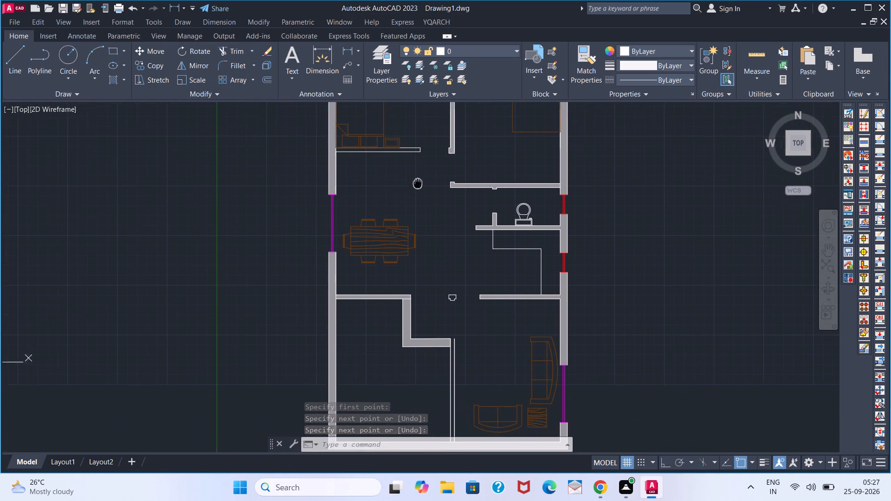
{"action": "scroll", "coordinate": [482, 209], "scroll_direction": "up", "scroll_amount": 3}
{"action": "key", "text": "space"}
{"action": "left_click", "coordinate": [518, 126]}
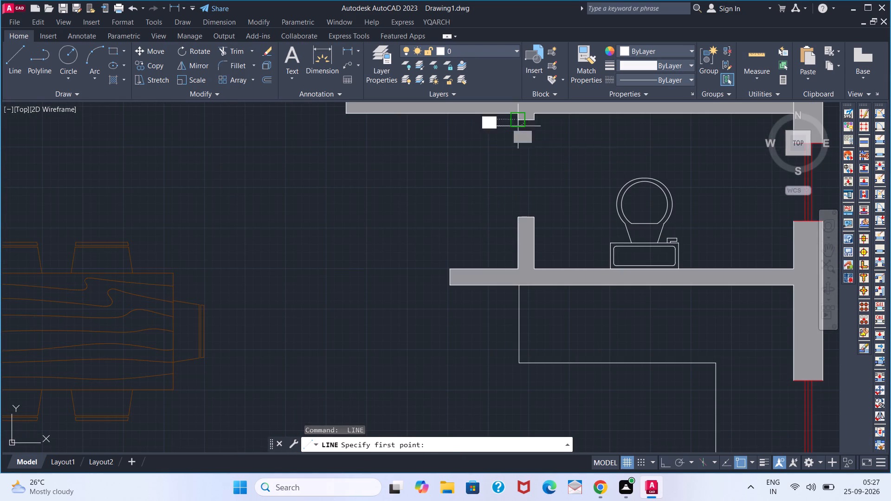
{"action": "left_click", "coordinate": [513, 214]}
{"action": "key", "text": "space"}
Draw a line about 6'-10" long across the kitchen's open side, joining the ends of its upper and lower walls.
{"action": "scroll", "coordinate": [490, 250], "scroll_direction": "down", "scroll_amount": 2}
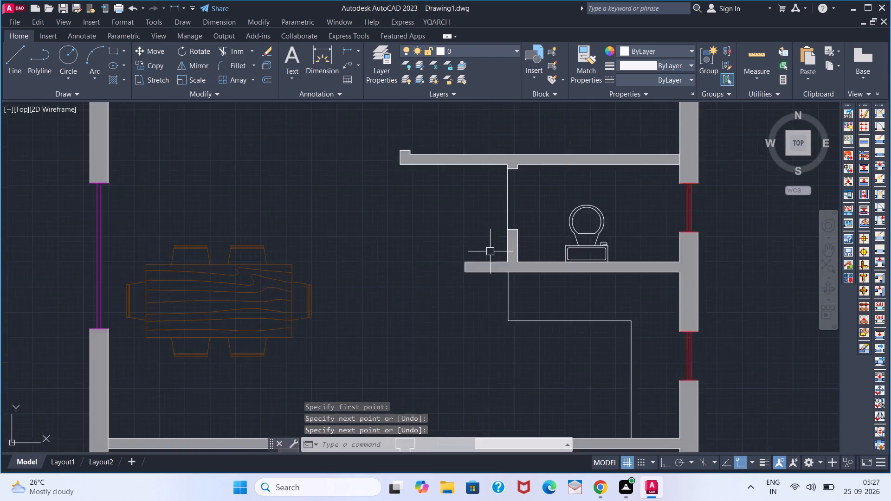
{"action": "middle_click_drag", "start_coordinate": [489, 295], "coordinate": [460, 228]}
{"action": "key", "text": "space"}
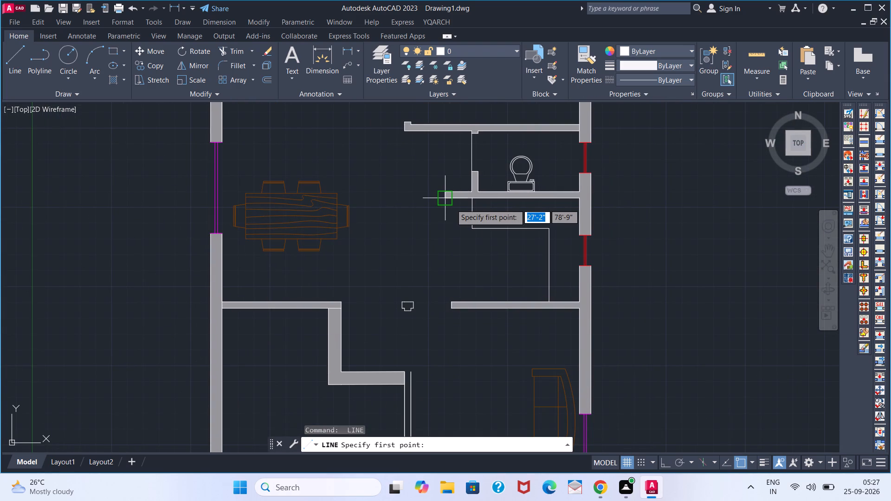
{"action": "left_click", "coordinate": [451, 204]}
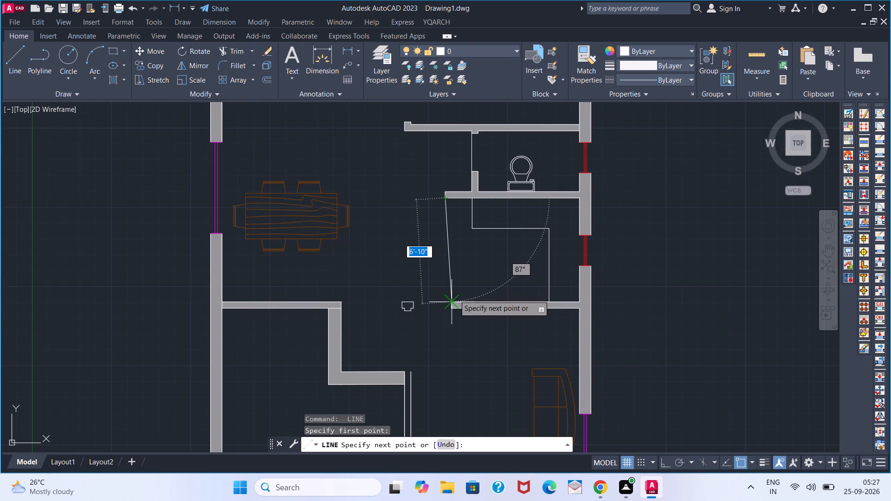
{"action": "left_click", "coordinate": [454, 295]}
{"action": "key", "text": "space"}
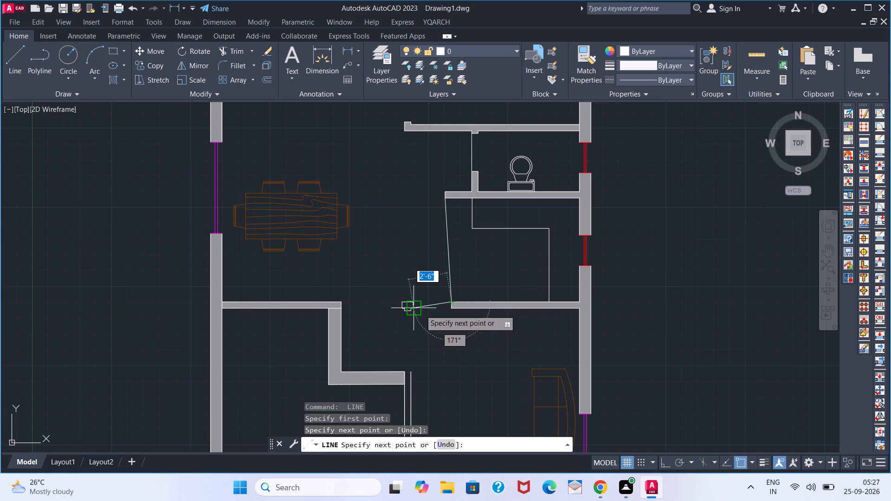
Cap the upper end of the thin wall between the parking and drawing room with a short line.
{"action": "middle_click_drag", "start_coordinate": [430, 329], "coordinate": [400, 215]}
{"action": "scroll", "coordinate": [384, 259], "scroll_direction": "up", "scroll_amount": 3}
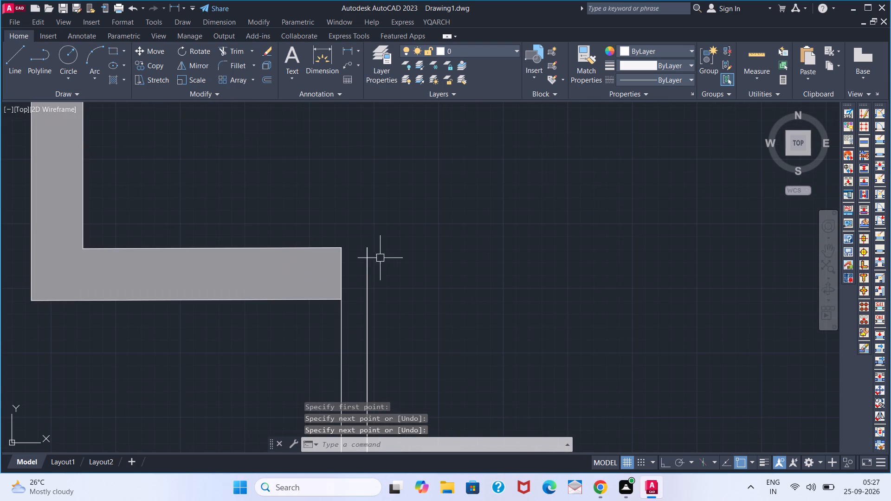
{"action": "key", "text": "space"}
{"action": "left_click", "coordinate": [342, 245]}
{"action": "left_click", "coordinate": [364, 245]}
{"action": "key", "text": "space"}
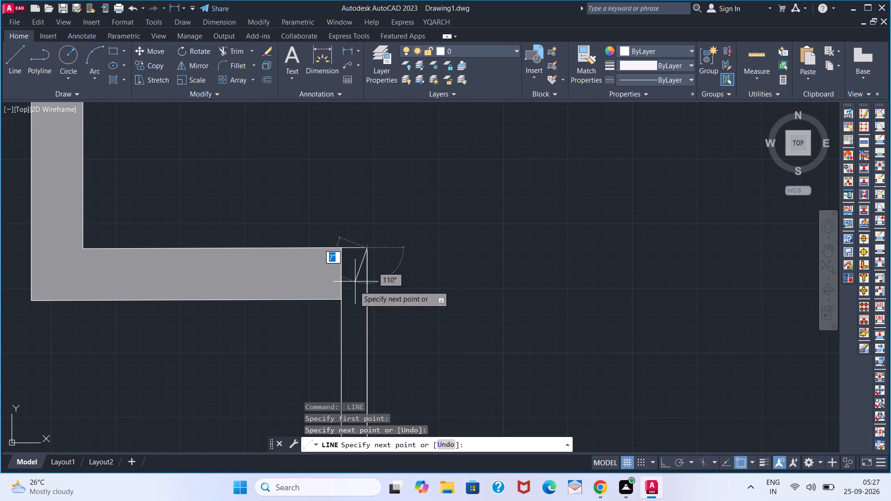
Turn off the FURNITURE layer so the beds, dining table and sofas are hidden in the floor plan.
{"action": "scroll", "coordinate": [355, 293], "scroll_direction": "down", "scroll_amount": 5}
{"action": "middle_click_drag", "start_coordinate": [377, 308], "coordinate": [397, 272]}
{"action": "middle_click_drag", "start_coordinate": [403, 265], "coordinate": [413, 256]}
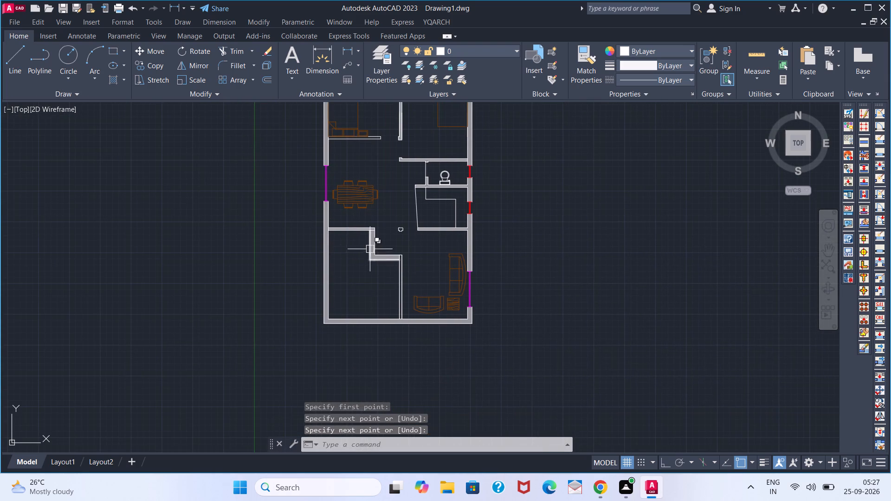
{"action": "middle_click_drag", "start_coordinate": [355, 241], "coordinate": [359, 283]}
{"action": "middle_click_drag", "start_coordinate": [367, 254], "coordinate": [379, 319]}
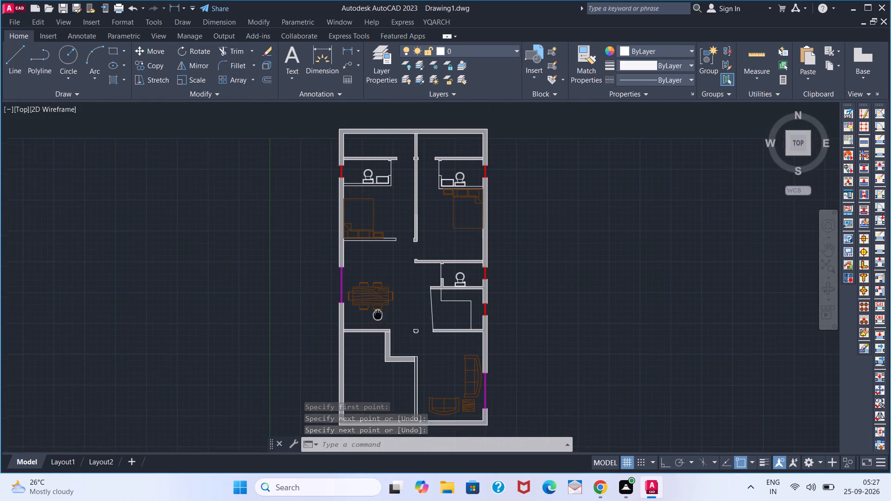
{"action": "middle_click_drag", "start_coordinate": [379, 319], "coordinate": [379, 321]}
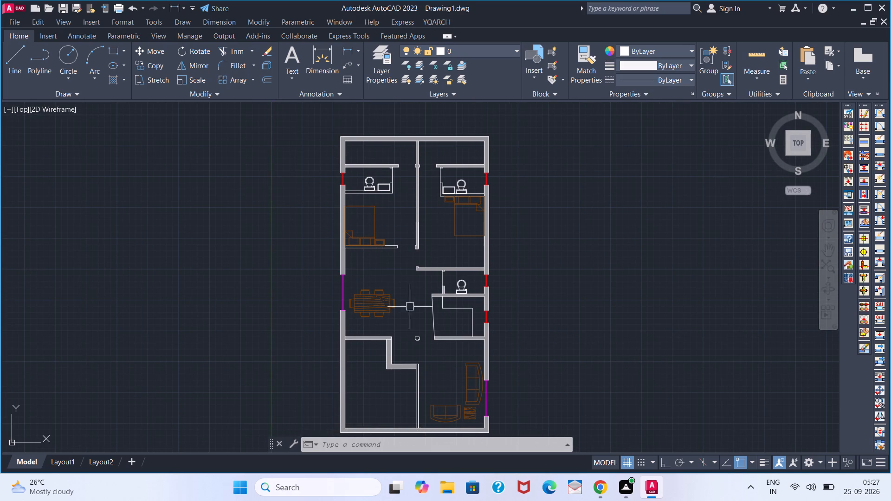
{"action": "left_click", "coordinate": [468, 54]}
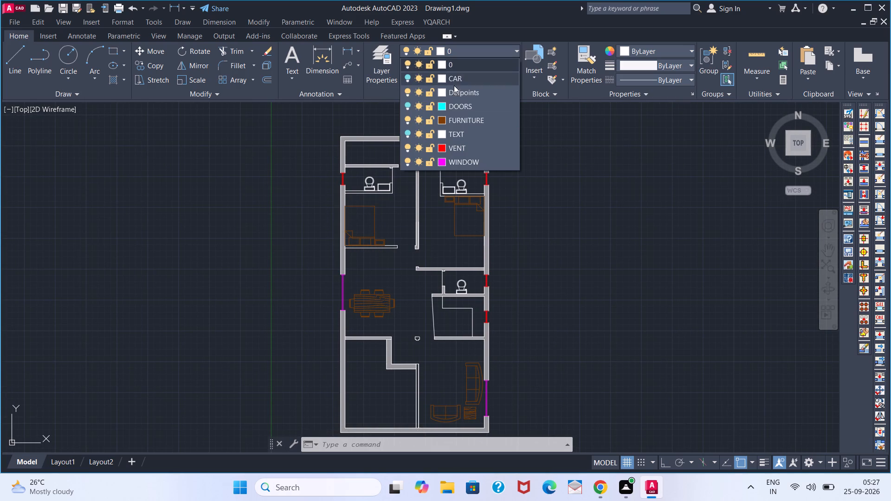
{"action": "left_click", "coordinate": [407, 116]}
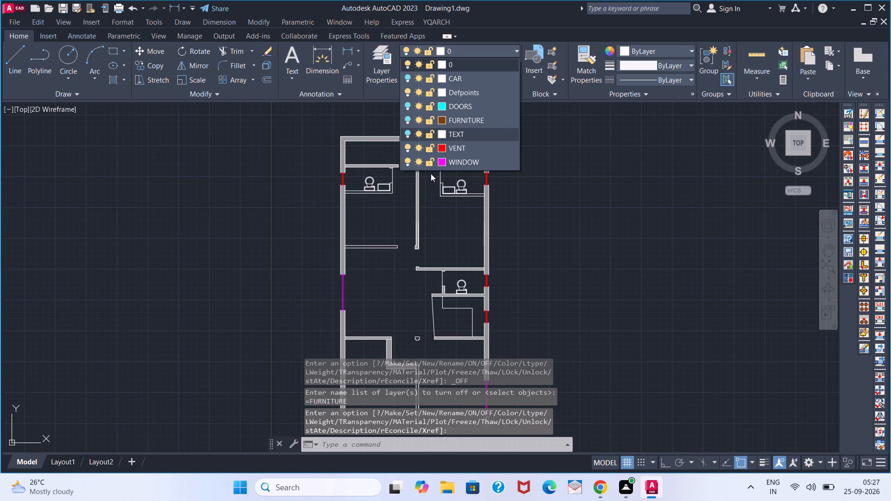
{"action": "key", "text": "Escape"}
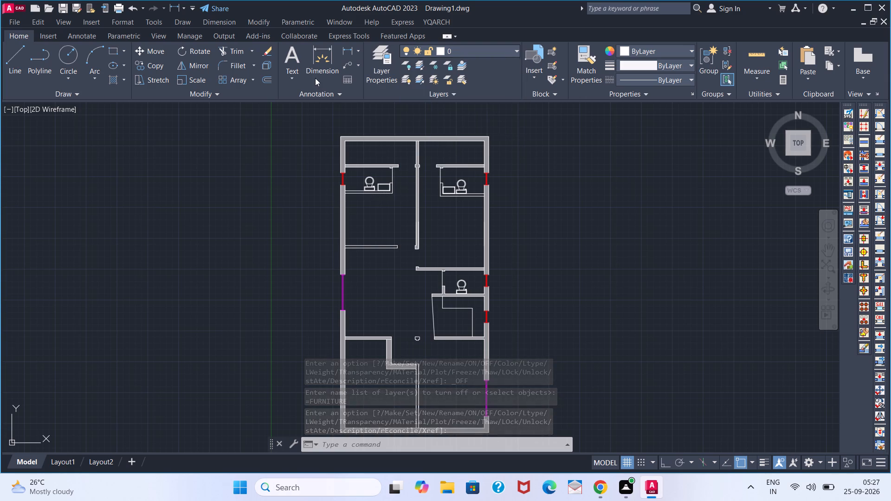
Hatch the thin wall between the parking and drawing room with solid grey 147,149,152.
{"action": "key", "text": "h"}
{"action": "key", "text": "Return"}
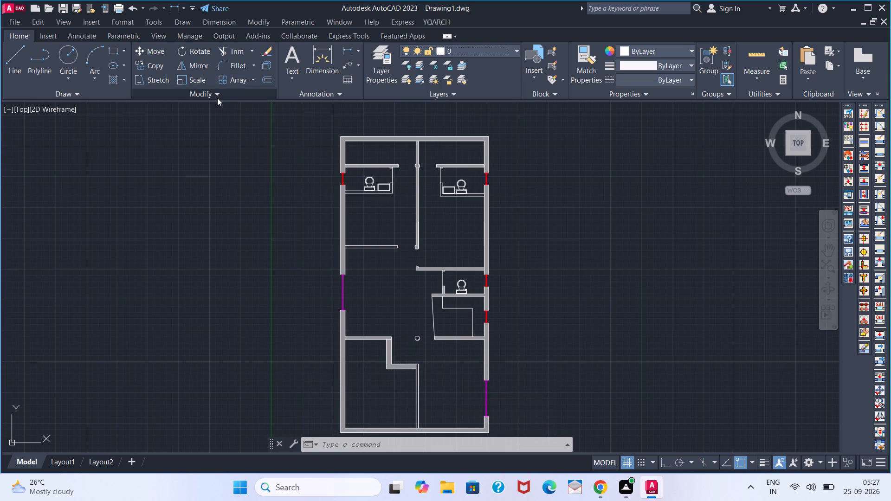
{"action": "middle_click_drag", "start_coordinate": [375, 259], "coordinate": [316, 136]}
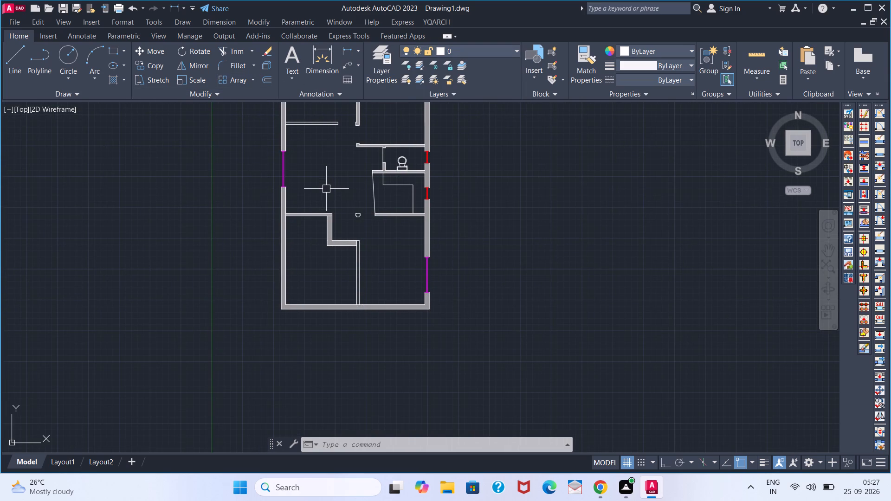
{"action": "key", "text": "h"}
{"action": "key", "text": "Return"}
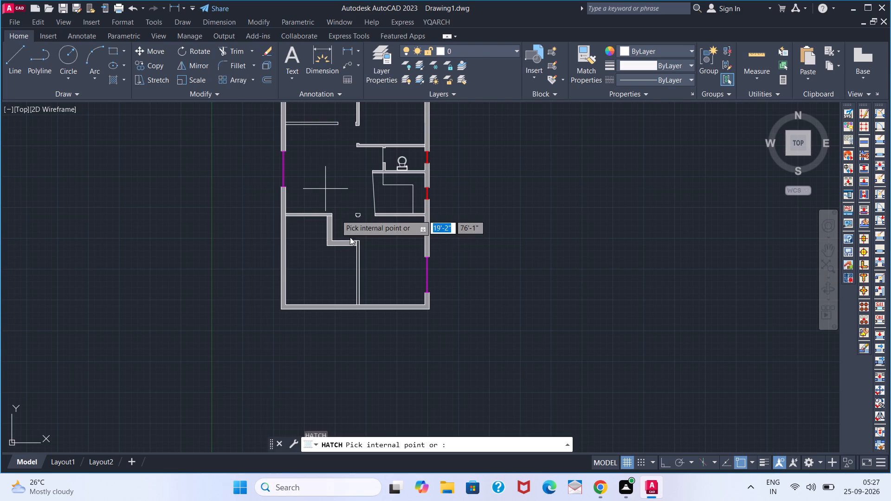
{"action": "scroll", "coordinate": [362, 264], "scroll_direction": "up", "scroll_amount": 3}
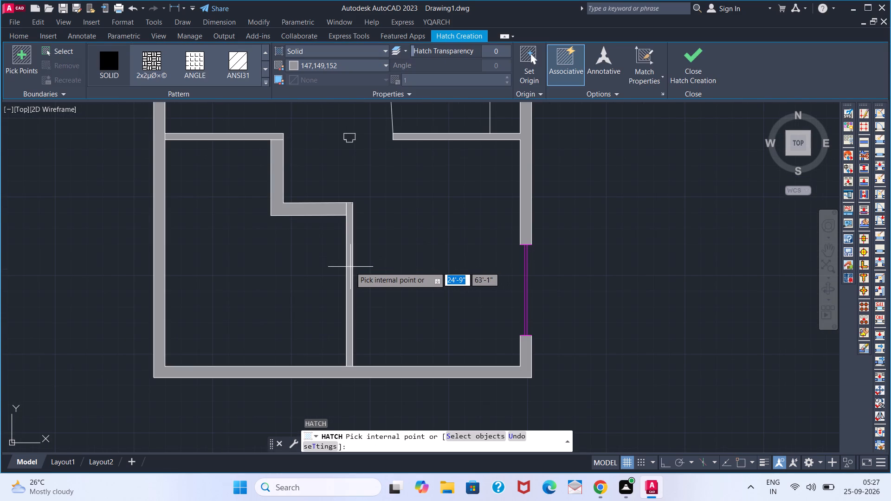
{"action": "left_click", "coordinate": [350, 267]}
Hatch the lower wall of the bedroom above the dining area and the L-shaped walls of both bedroom washrooms in the same solid grey.
{"action": "scroll", "coordinate": [366, 153], "scroll_direction": "down", "scroll_amount": 2}
{"action": "middle_click_drag", "start_coordinate": [343, 114], "coordinate": [348, 261]}
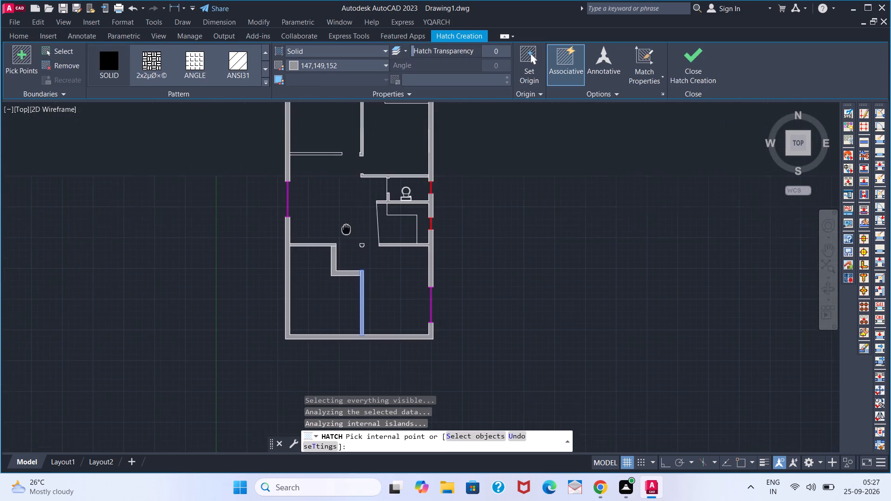
{"action": "middle_click_drag", "start_coordinate": [348, 261], "coordinate": [350, 274]}
{"action": "scroll", "coordinate": [316, 211], "scroll_direction": "up", "scroll_amount": 3}
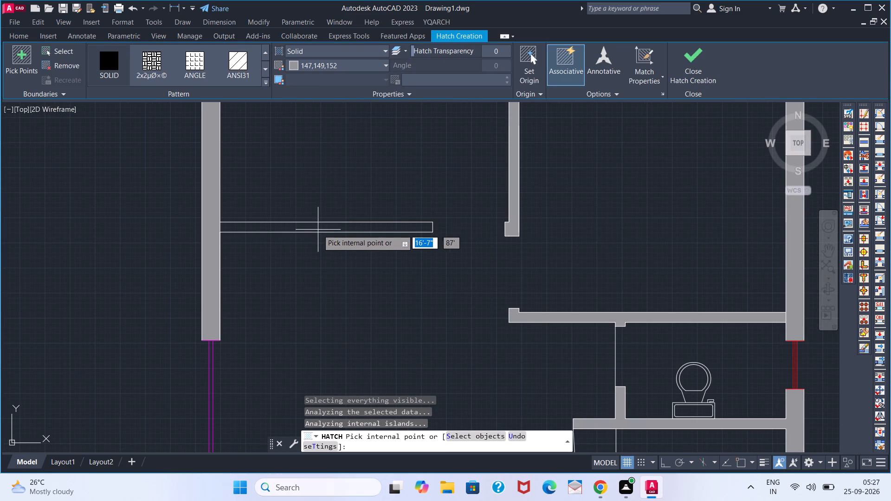
{"action": "left_click", "coordinate": [317, 227]}
{"action": "middle_click_drag", "start_coordinate": [318, 137], "coordinate": [310, 384]}
{"action": "middle_click", "coordinate": [310, 393]}
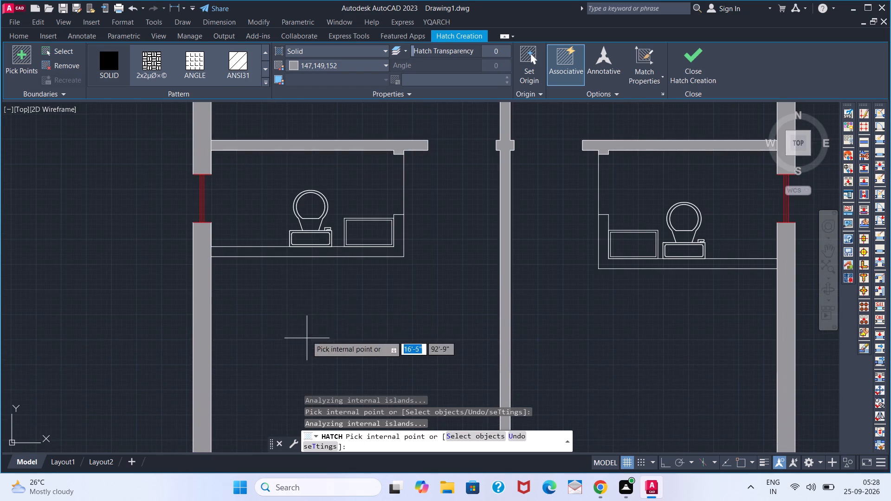
{"action": "left_click", "coordinate": [312, 253]}
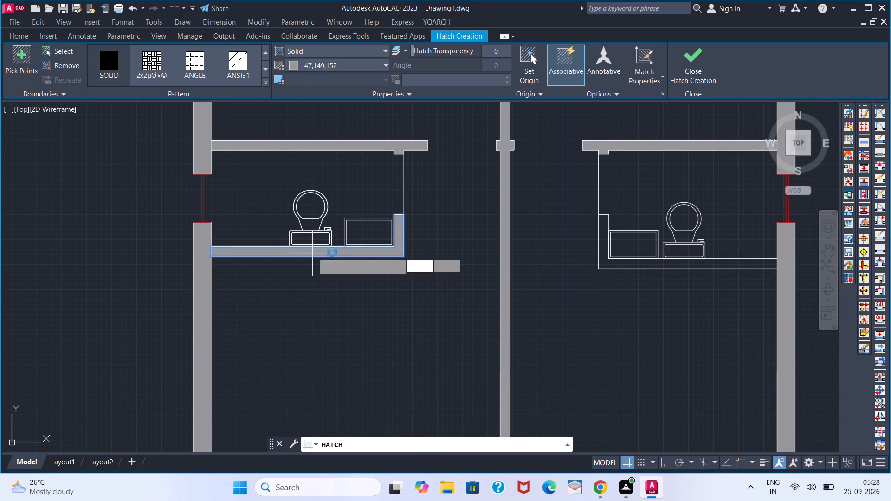
{"action": "left_click", "coordinate": [601, 253]}
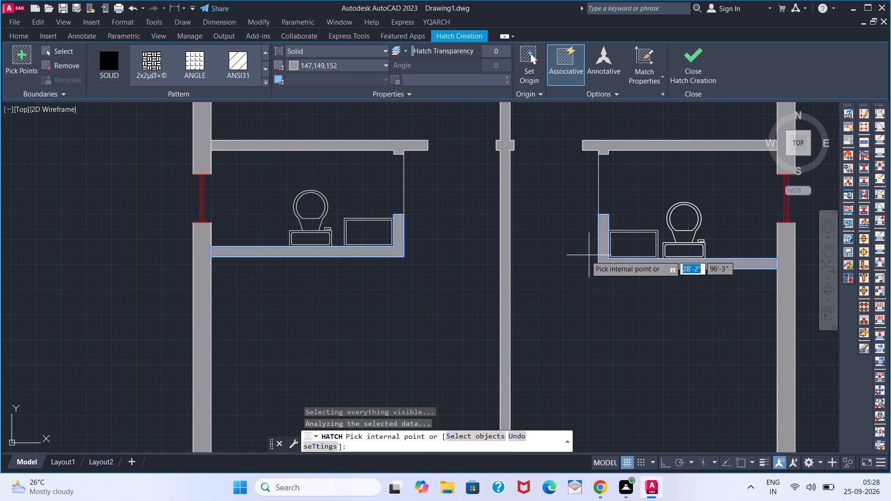
{"action": "scroll", "coordinate": [558, 266], "scroll_direction": "down", "scroll_amount": 3}
{"action": "middle_click_drag", "start_coordinate": [555, 273], "coordinate": [525, 210]}
{"action": "key", "text": "space"}
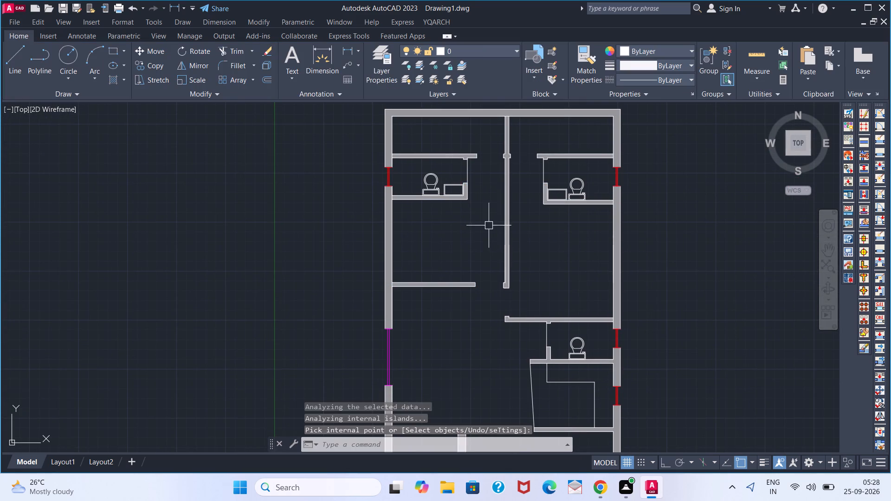
Fill the connected floor area of the bedrooms, dining and drawing room with a solid hatch in colour 215,235,210.
{"action": "key", "text": "space"}
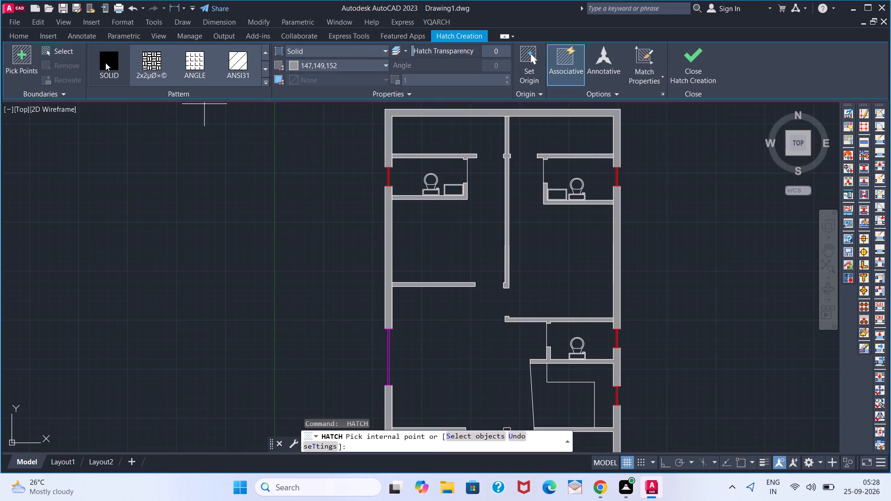
{"action": "left_click", "coordinate": [105, 63]}
{"action": "left_click", "coordinate": [316, 70]}
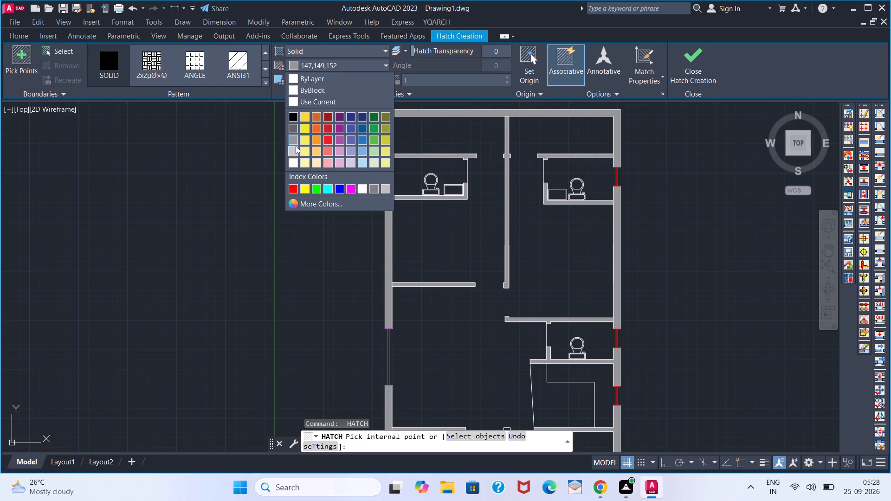
{"action": "left_click", "coordinate": [374, 165]}
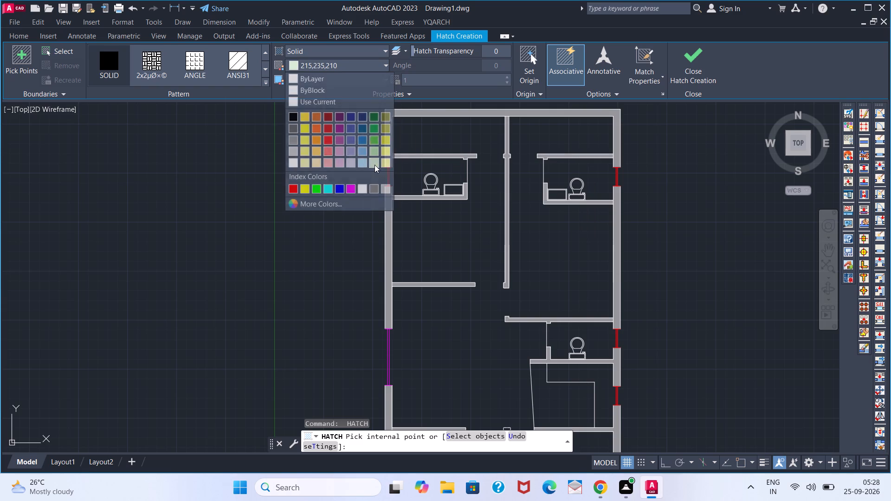
{"action": "left_click", "coordinate": [432, 233]}
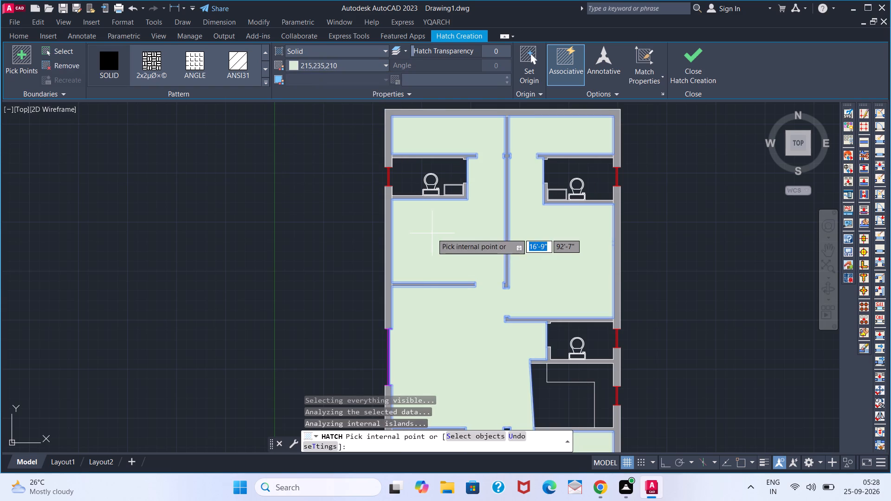
Add the kitchen floor, common washroom and both bedroom washrooms to the solid 215,235,210 floor hatch, leaving out the kitchen counter.
{"action": "scroll", "coordinate": [470, 251], "scroll_direction": "down", "scroll_amount": 2}
{"action": "middle_click_drag", "start_coordinate": [474, 256], "coordinate": [460, 239]}
{"action": "middle_click_drag", "start_coordinate": [459, 236], "coordinate": [448, 208]}
{"action": "scroll", "coordinate": [459, 259], "scroll_direction": "up", "scroll_amount": 3}
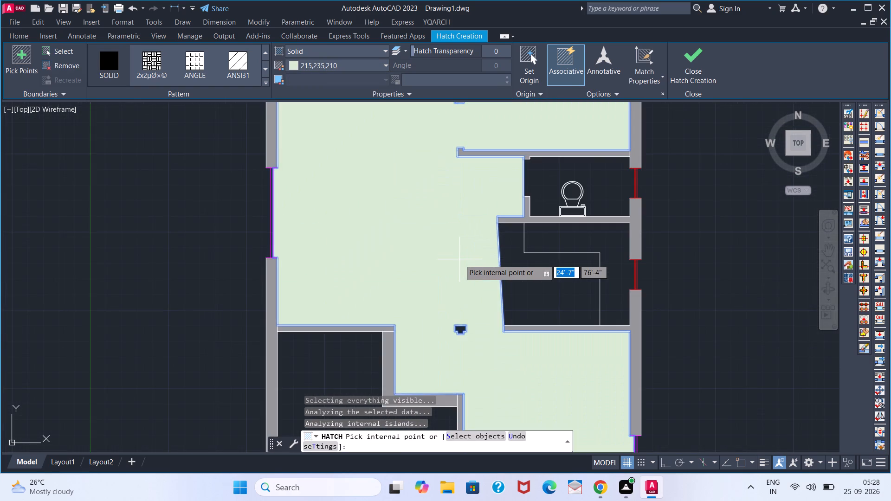
{"action": "scroll", "coordinate": [458, 261], "scroll_direction": "down", "scroll_amount": 2}
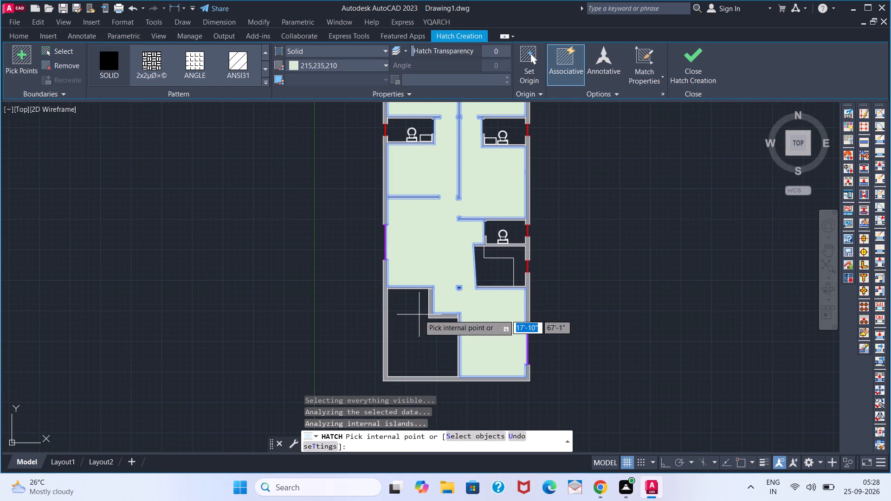
{"action": "left_click", "coordinate": [427, 82]}
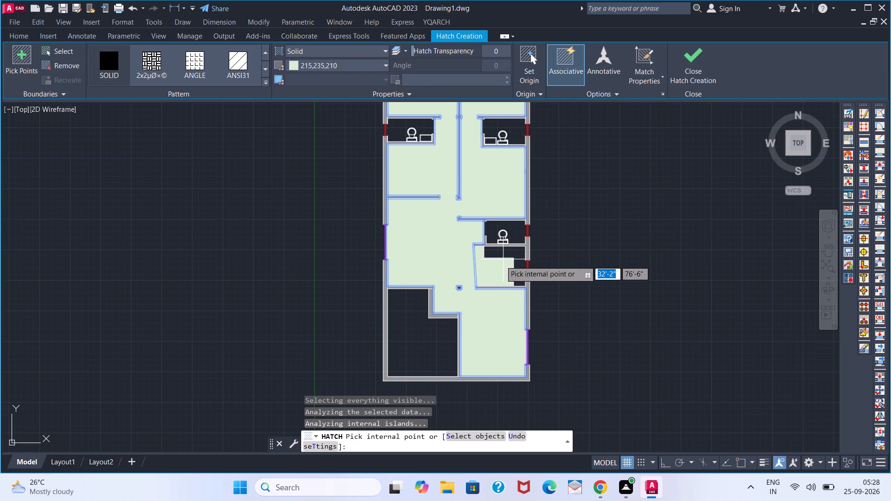
{"action": "left_click", "coordinate": [484, 274]}
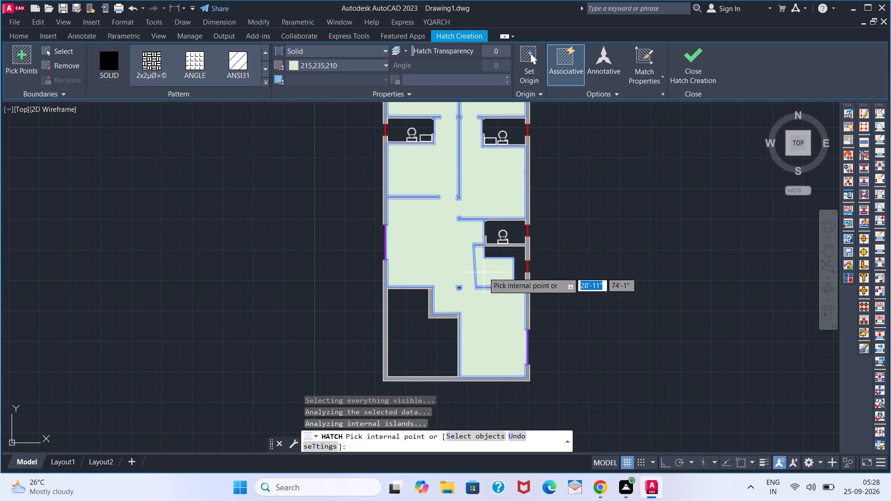
{"action": "left_click", "coordinate": [488, 227]}
{"action": "left_click", "coordinate": [497, 123]}
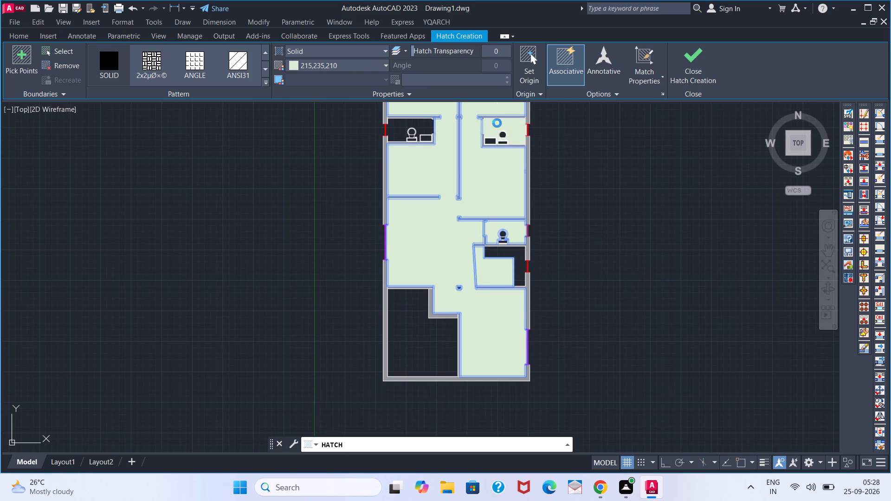
{"action": "left_click", "coordinate": [398, 123]}
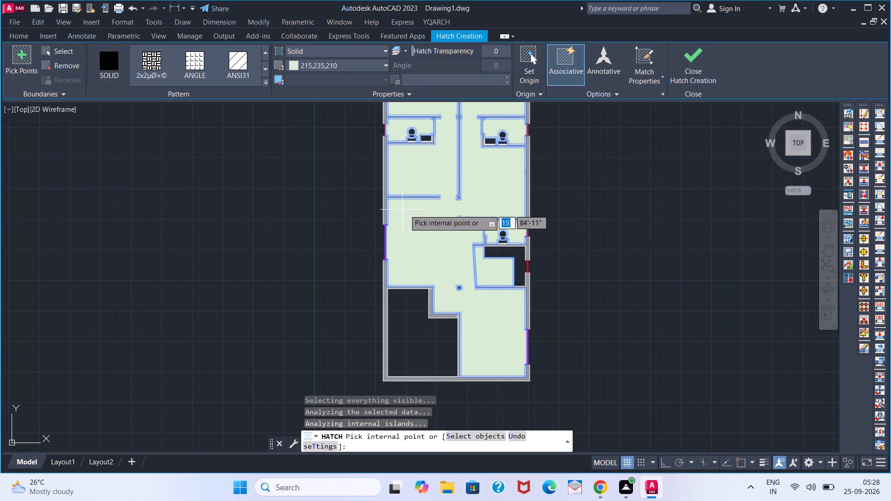
{"action": "left_click", "coordinate": [682, 70]}
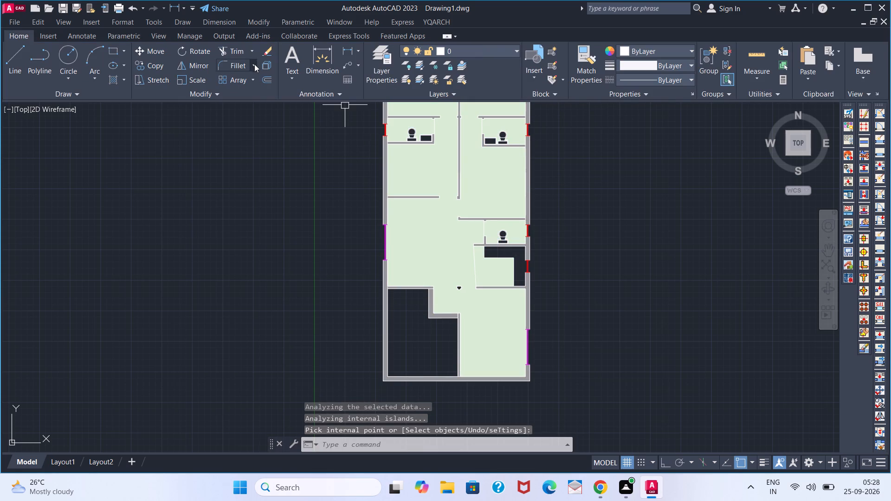
Hatch the parking floor with the EARTH pattern in colour 254,204,102.
{"action": "key", "text": "h"}
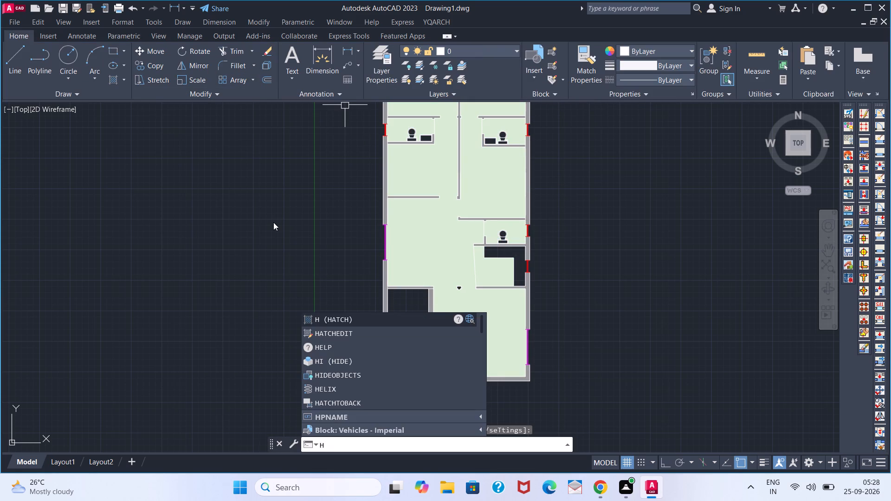
{"action": "key", "text": "space"}
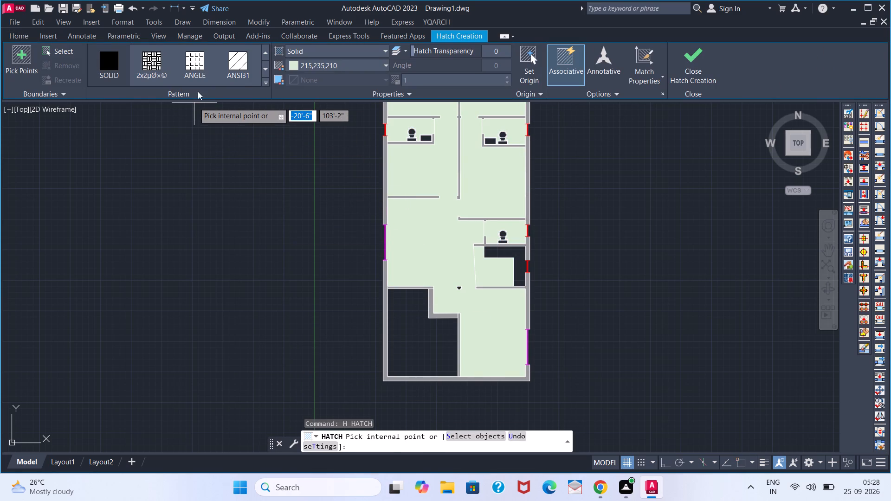
{"action": "left_click", "coordinate": [262, 81]}
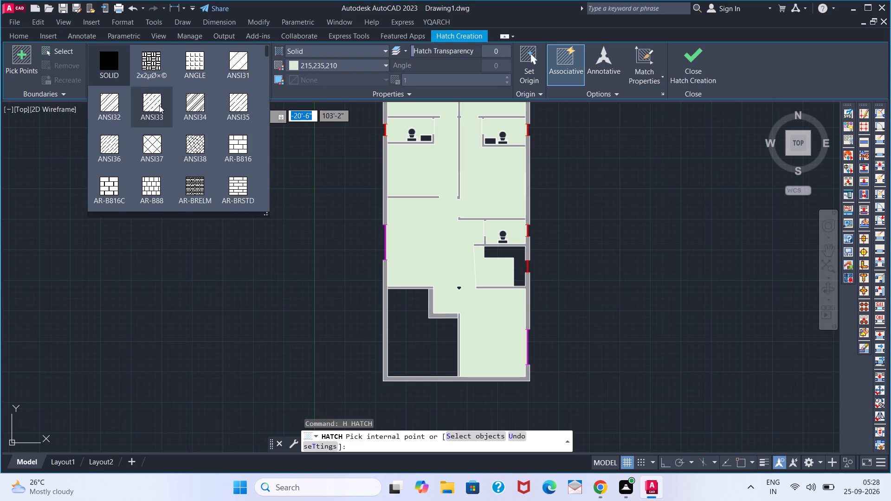
{"action": "scroll", "coordinate": [159, 105], "scroll_direction": "down", "scroll_amount": 7}
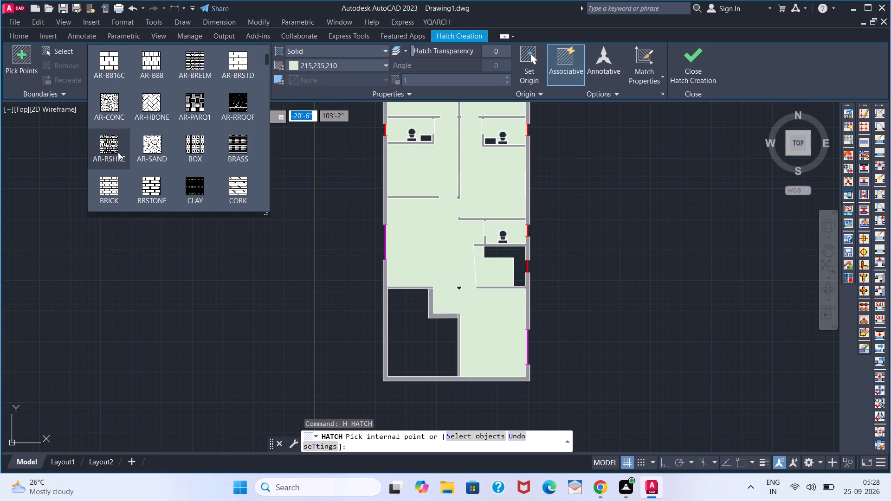
{"action": "scroll", "coordinate": [120, 166], "scroll_direction": "down", "scroll_amount": 6}
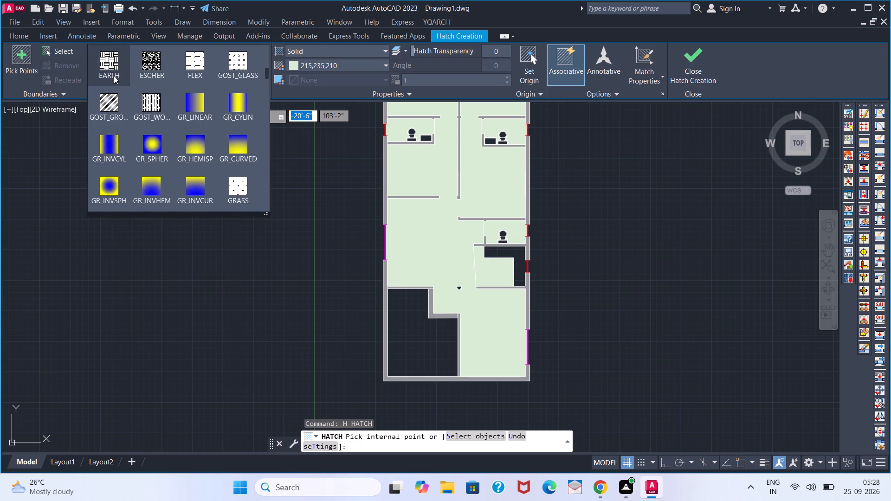
{"action": "left_click", "coordinate": [114, 76]}
{"action": "left_click", "coordinate": [408, 324]}
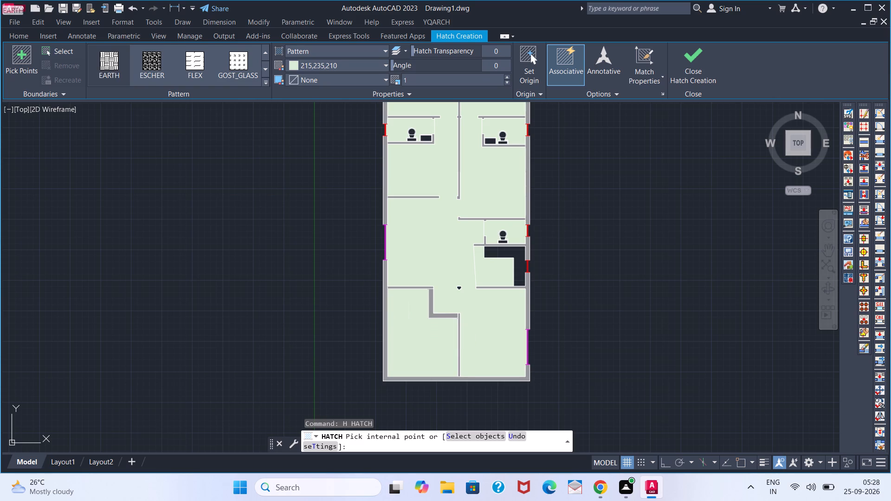
{"action": "left_click", "coordinate": [291, 63]}
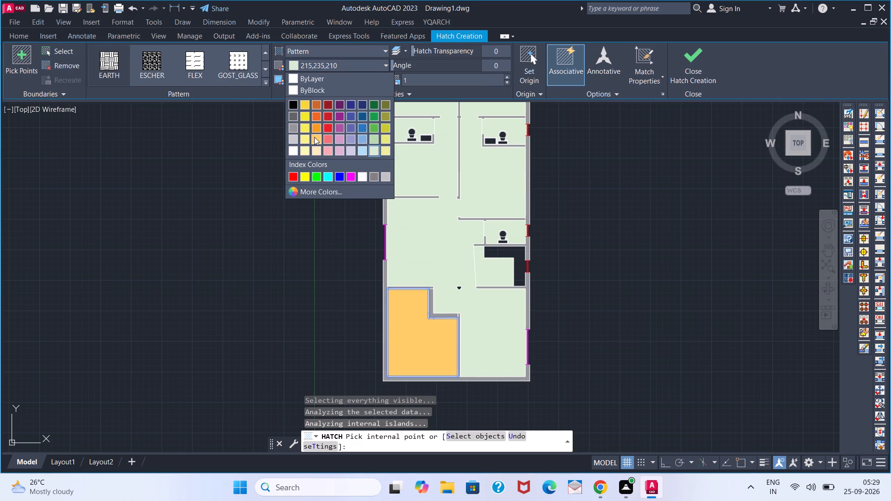
{"action": "left_click", "coordinate": [315, 136]}
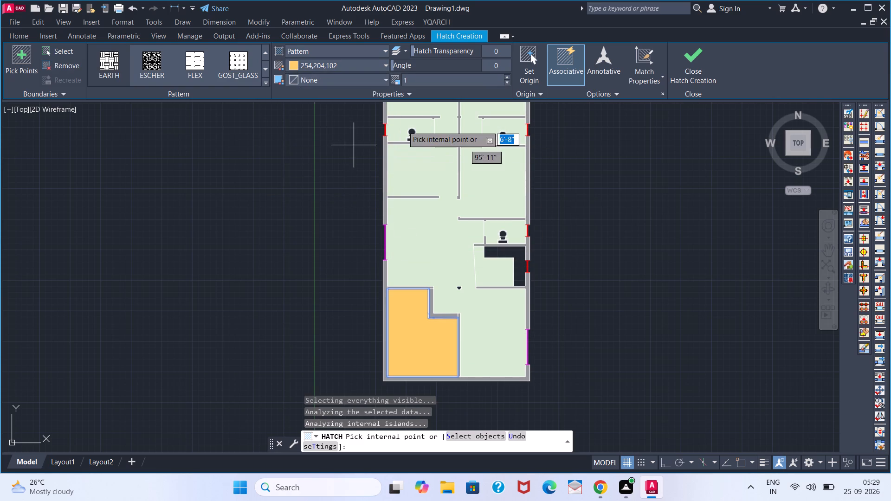
Try the parking hatch at scales 20 and 30, set it to 50 and finish the hatch.
{"action": "double_click", "coordinate": [409, 75]}
{"action": "left_click", "coordinate": [410, 83]}
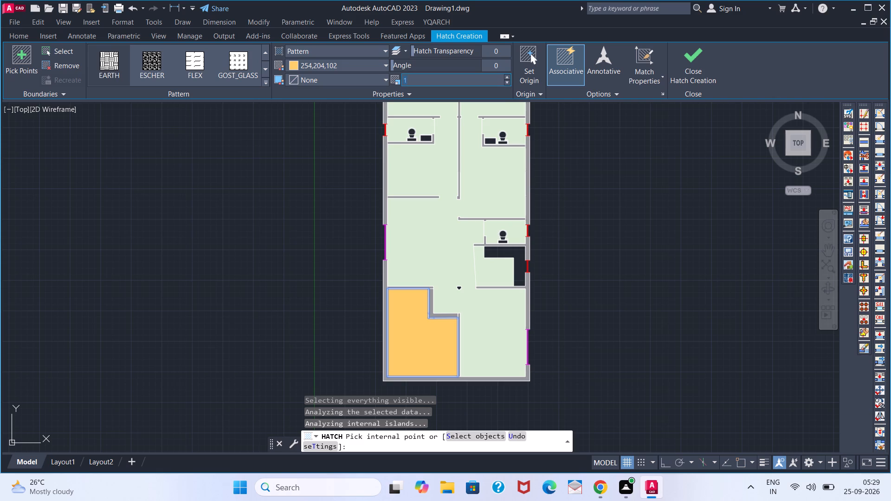
{"action": "type", "text": "20"}
{"action": "key", "text": "Return"}
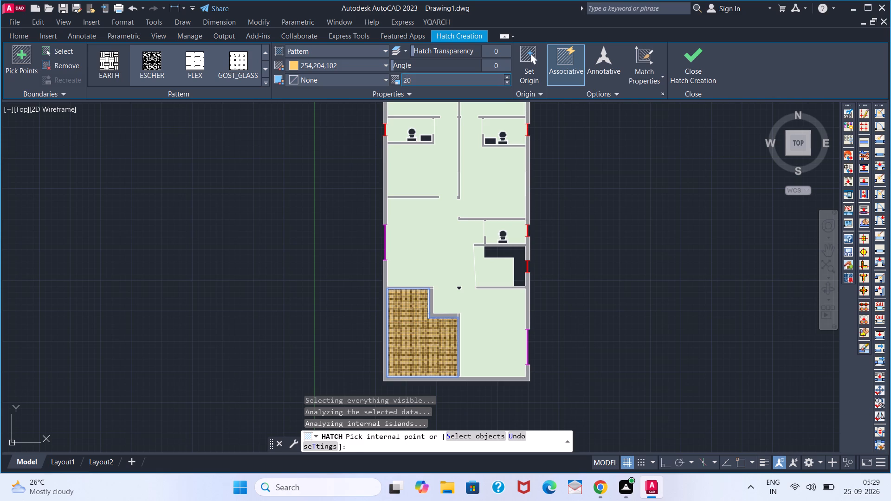
{"action": "type", "text": "30"}
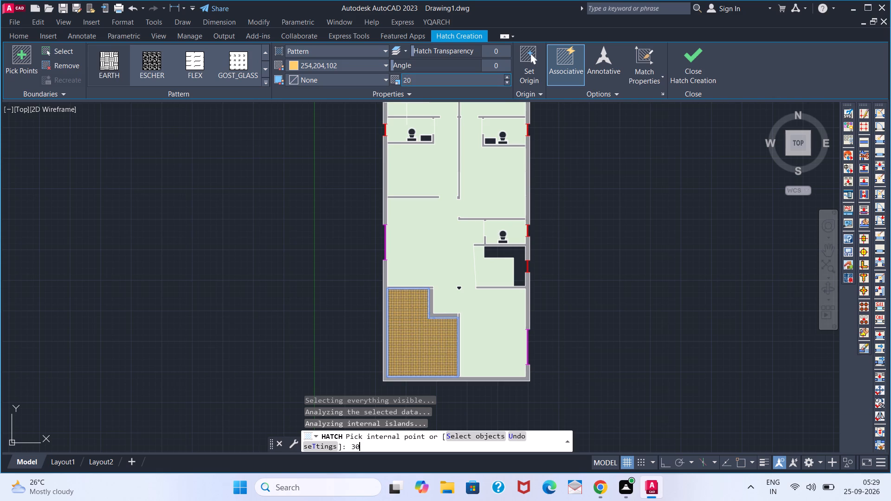
{"action": "triple_click", "coordinate": [410, 81]}
{"action": "type", "text": "30"}
{"action": "key", "text": "Return"}
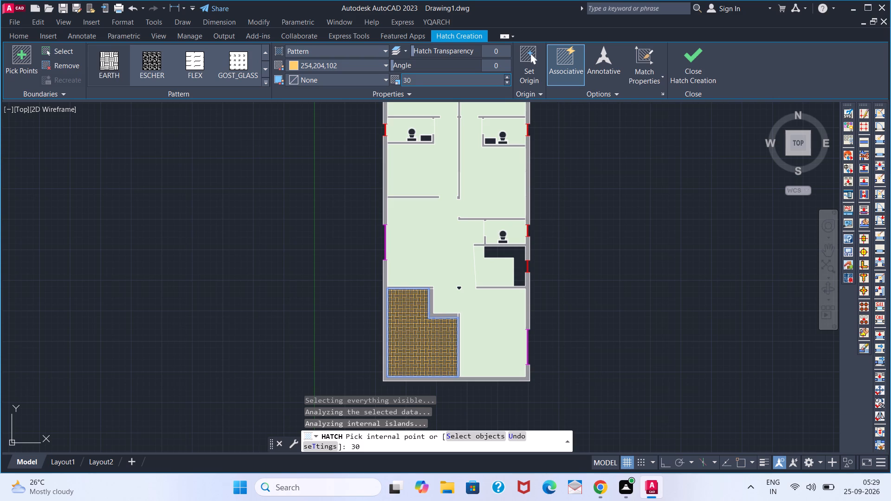
{"action": "double_click", "coordinate": [412, 80]}
{"action": "type", "text": "50"}
{"action": "key", "text": "Return"}
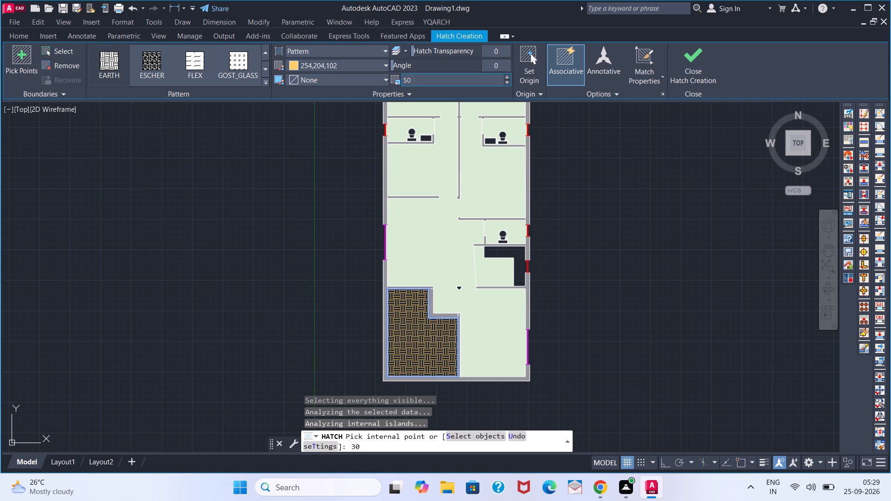
{"action": "left_click", "coordinate": [693, 60]}
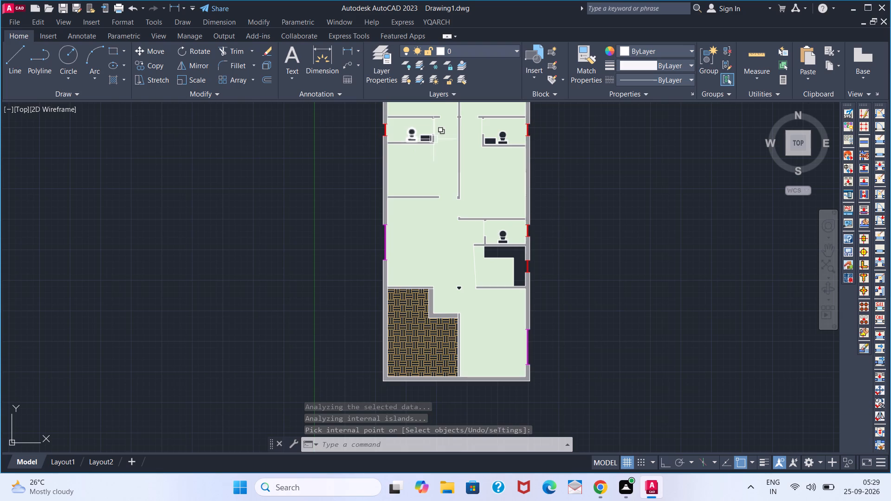
Turn the DOORS, FURNITURE, TEXT and CAR layers back on, keeping the VENT layer on.
{"action": "middle_click_drag", "start_coordinate": [374, 162], "coordinate": [330, 206]}
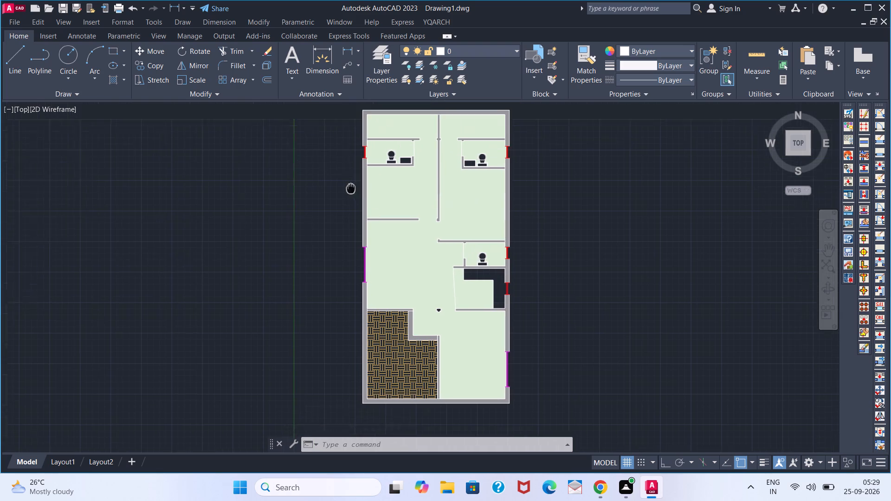
{"action": "middle_click_drag", "start_coordinate": [330, 206], "coordinate": [322, 219]}
{"action": "left_click", "coordinate": [483, 54]}
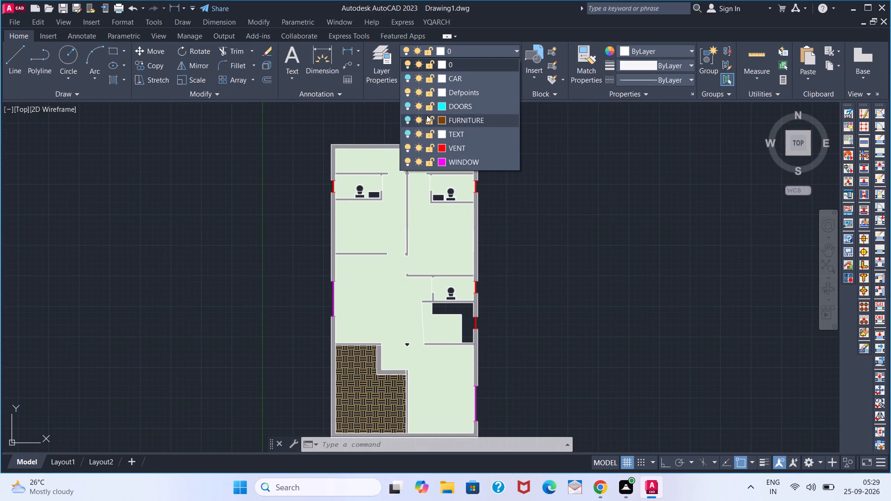
{"action": "left_click", "coordinate": [405, 103]}
{"action": "left_click", "coordinate": [408, 120]}
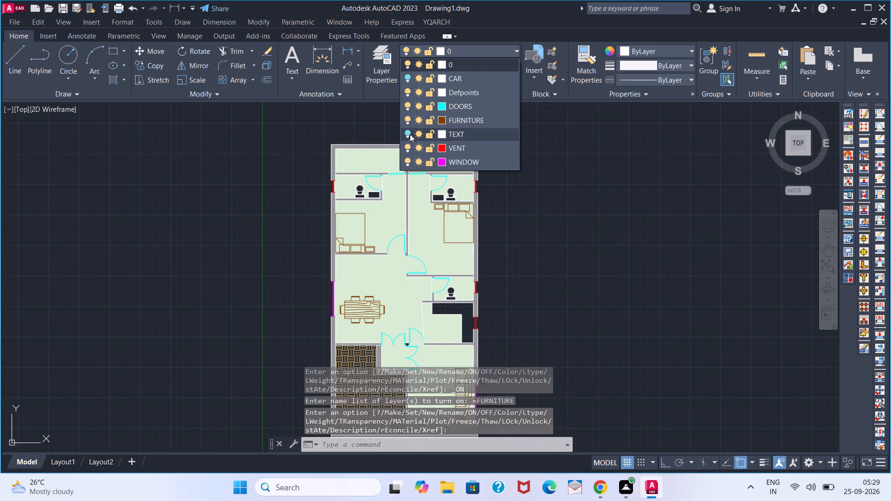
{"action": "left_click", "coordinate": [410, 147]}
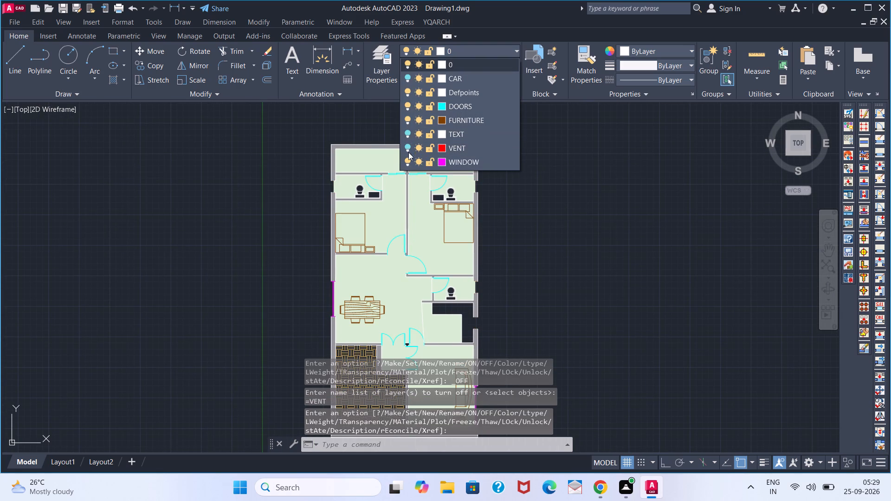
{"action": "left_click", "coordinate": [408, 145]}
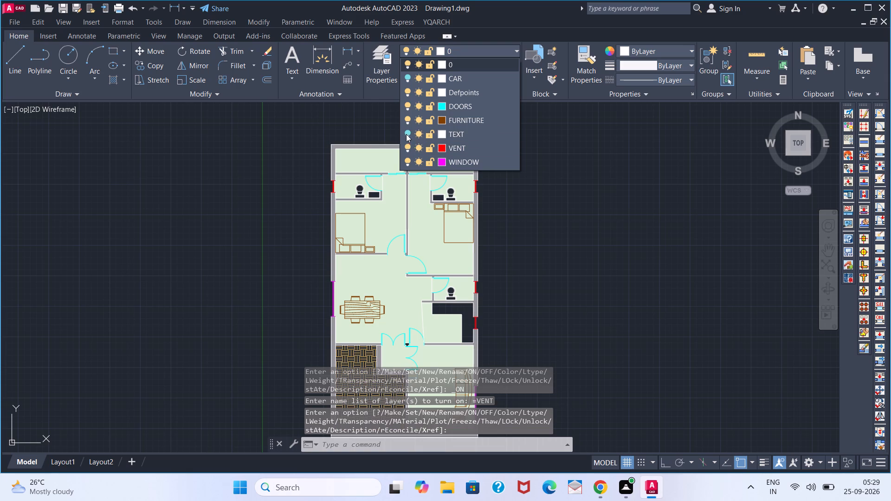
{"action": "left_click", "coordinate": [406, 131]}
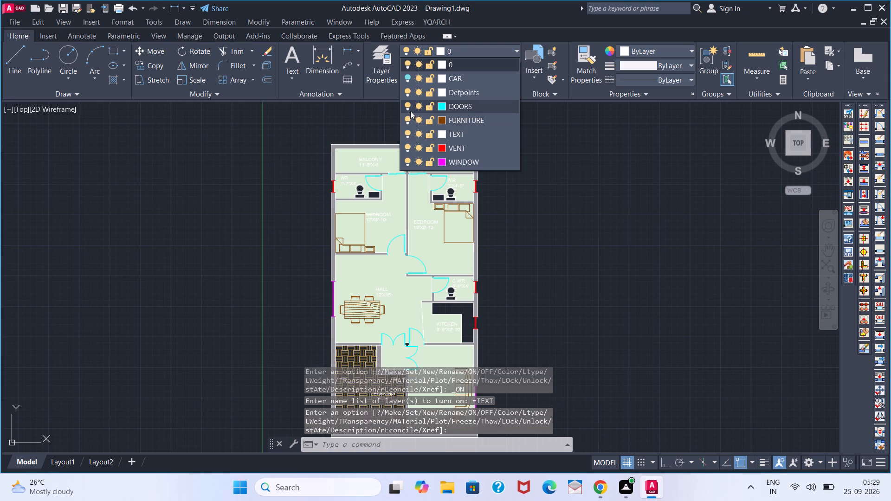
{"action": "left_click", "coordinate": [407, 77]}
{"action": "middle_click_drag", "start_coordinate": [379, 153], "coordinate": [387, 104]}
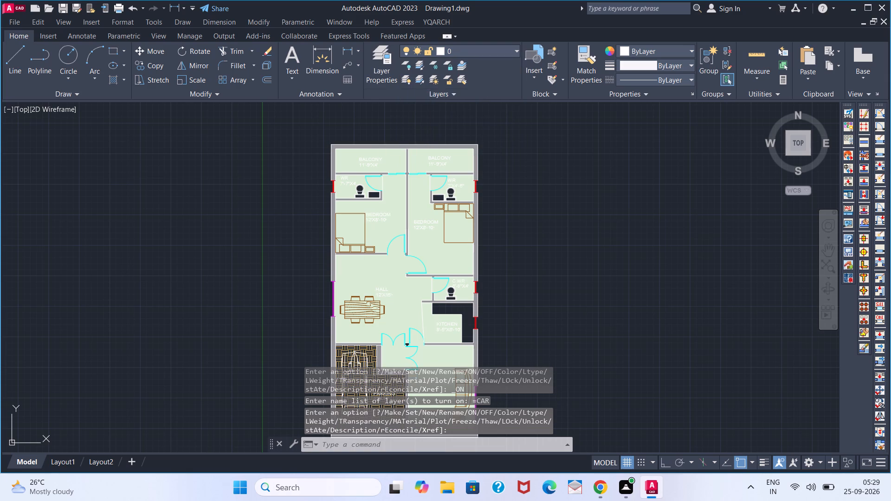
{"action": "middle_click_drag", "start_coordinate": [387, 104], "coordinate": [393, 86]}
{"action": "middle_click_drag", "start_coordinate": [297, 210], "coordinate": [312, 159]}
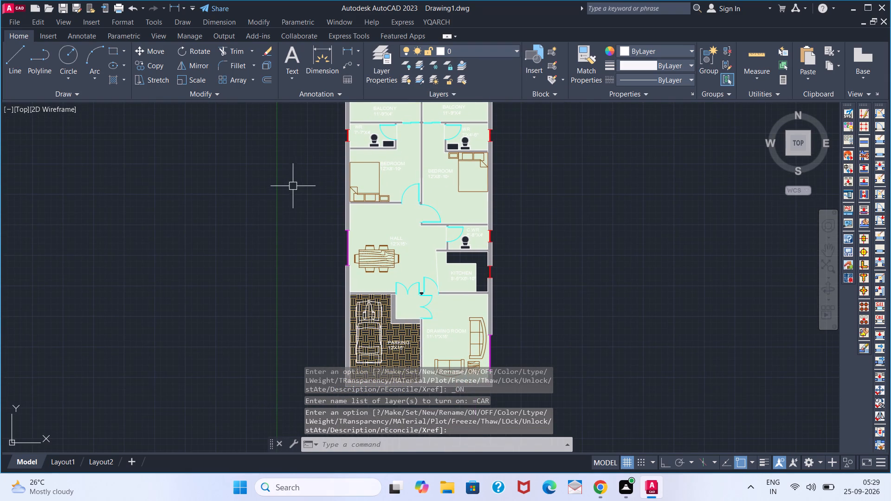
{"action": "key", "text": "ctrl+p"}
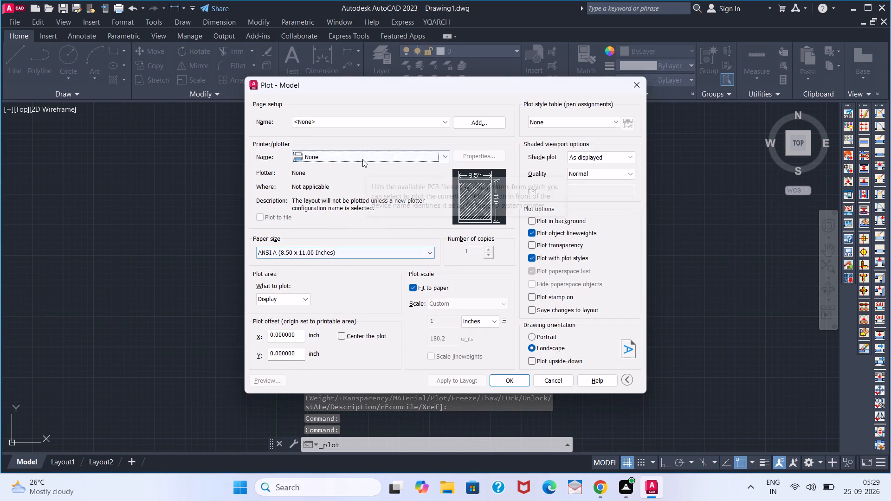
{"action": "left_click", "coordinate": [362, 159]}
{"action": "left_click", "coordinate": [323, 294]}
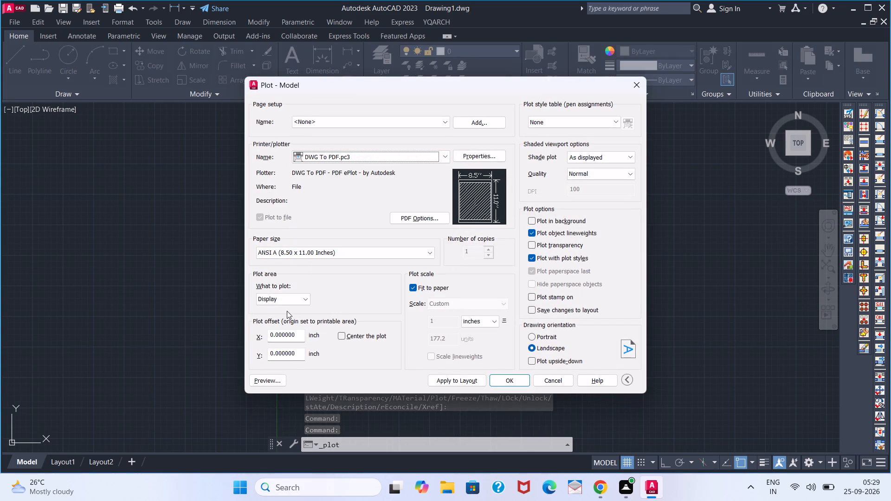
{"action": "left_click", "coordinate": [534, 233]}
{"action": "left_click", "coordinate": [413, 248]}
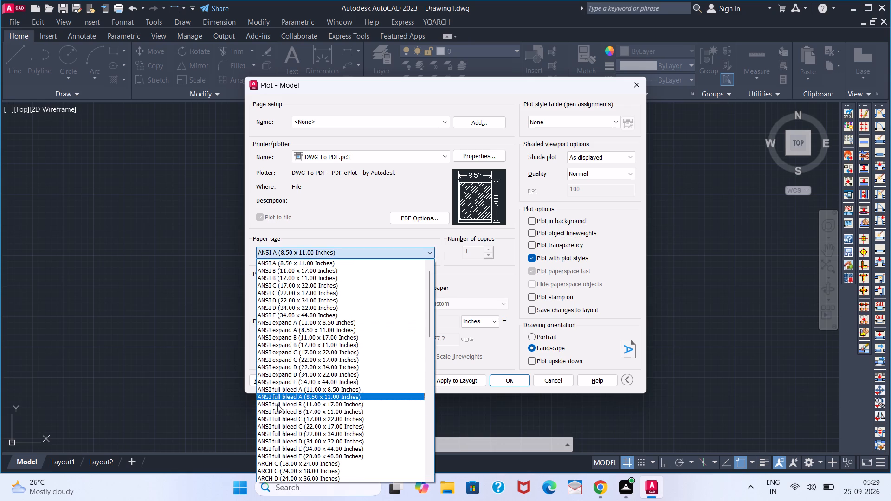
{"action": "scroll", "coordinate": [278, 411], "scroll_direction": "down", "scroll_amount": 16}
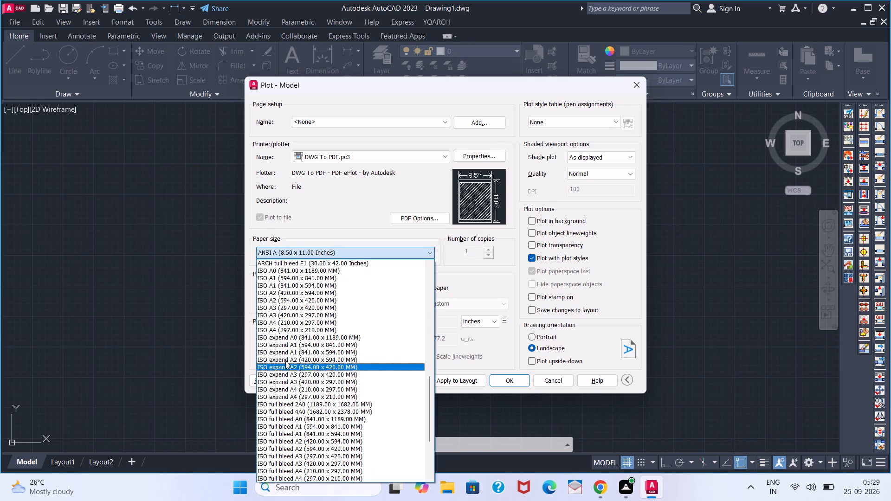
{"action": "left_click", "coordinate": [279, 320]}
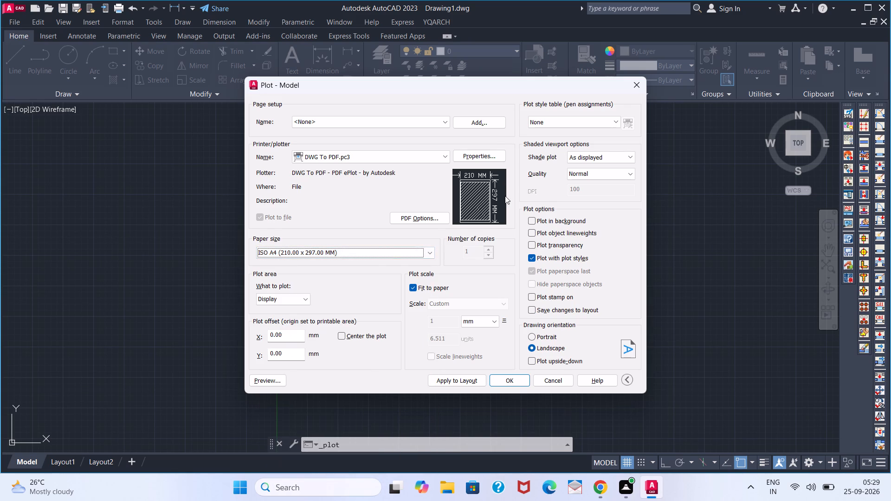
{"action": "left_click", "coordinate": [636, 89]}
Turn on log file recording with the LOGFILEON command.
{"action": "type", "text": "LOG"}
{"action": "key", "text": "Down"}
{"action": "key", "text": "Return"}
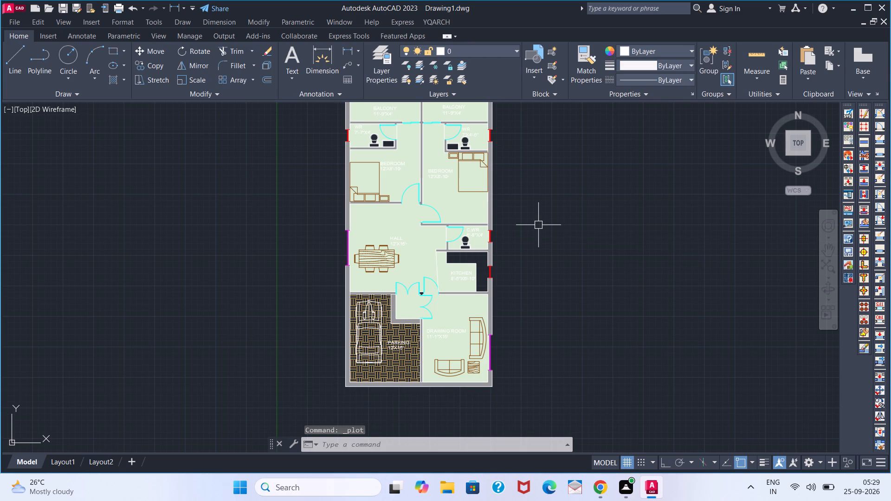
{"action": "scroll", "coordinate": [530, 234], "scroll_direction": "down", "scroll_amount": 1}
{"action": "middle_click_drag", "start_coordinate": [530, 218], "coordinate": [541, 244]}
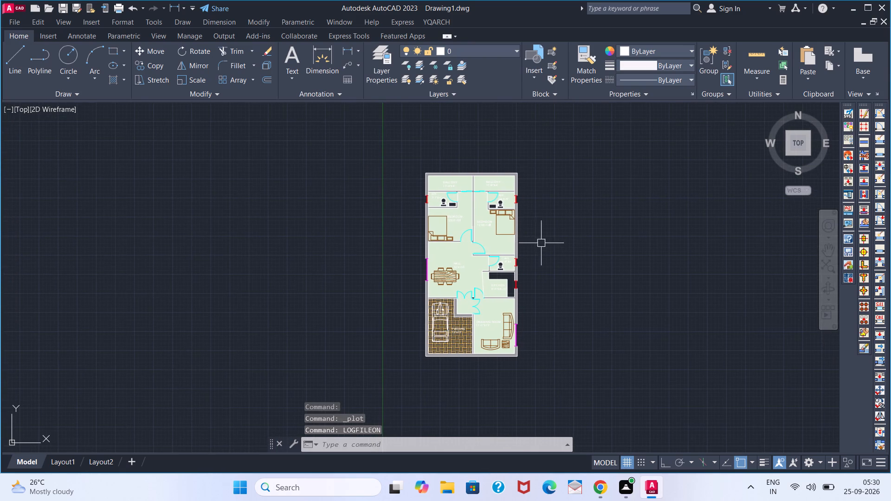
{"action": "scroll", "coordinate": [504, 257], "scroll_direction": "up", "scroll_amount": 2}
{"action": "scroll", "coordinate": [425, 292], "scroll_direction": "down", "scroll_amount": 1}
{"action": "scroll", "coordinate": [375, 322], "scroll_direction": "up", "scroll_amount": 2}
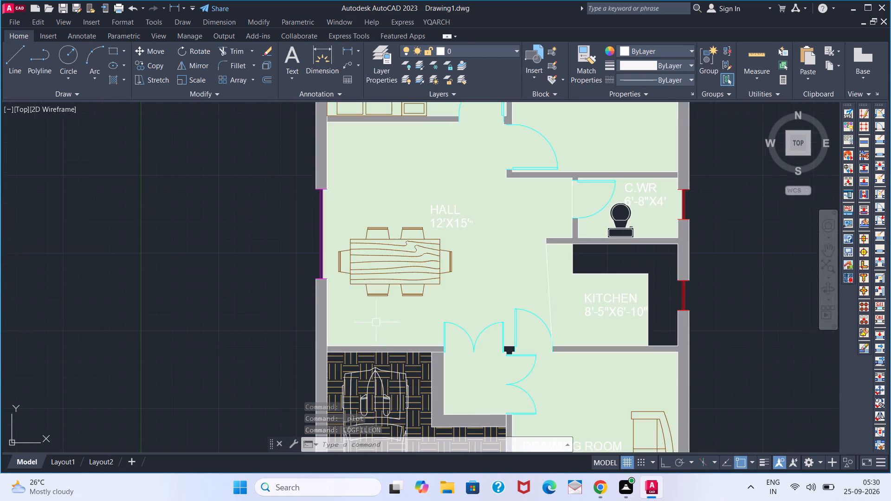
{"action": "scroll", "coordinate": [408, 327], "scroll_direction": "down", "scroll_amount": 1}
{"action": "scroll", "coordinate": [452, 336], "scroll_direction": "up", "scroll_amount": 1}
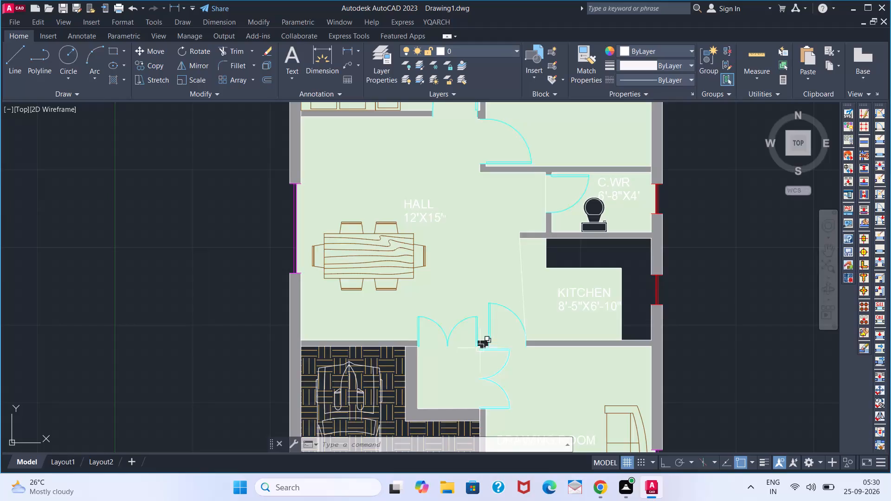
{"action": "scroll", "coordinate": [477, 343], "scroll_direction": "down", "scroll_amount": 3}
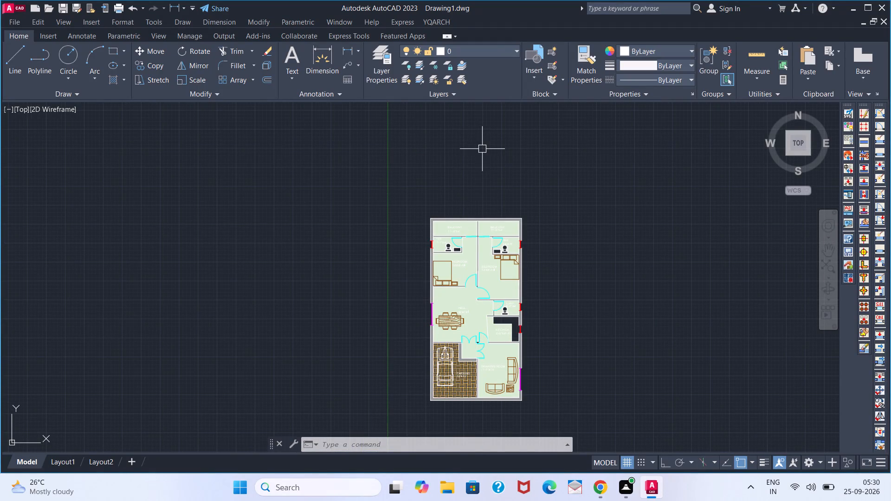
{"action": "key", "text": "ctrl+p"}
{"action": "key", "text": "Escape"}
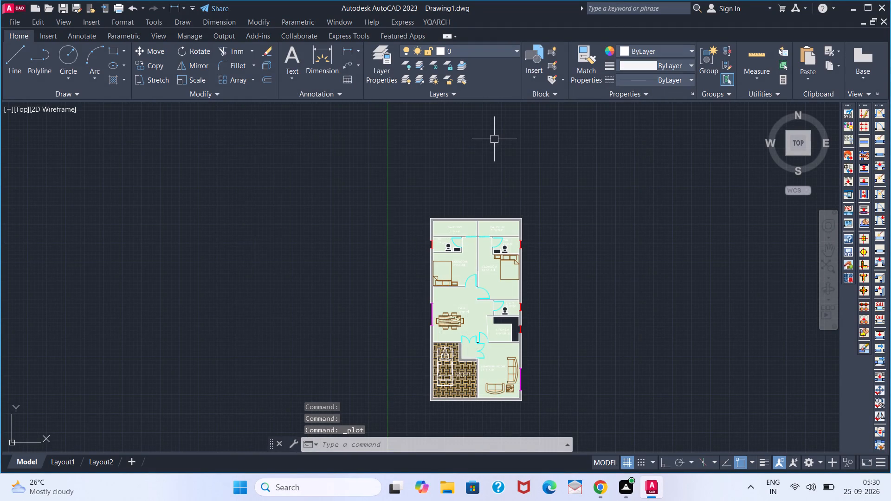
Turn off log file recording with the LOGFILEOFF command.
{"action": "type", "text": "LO"}
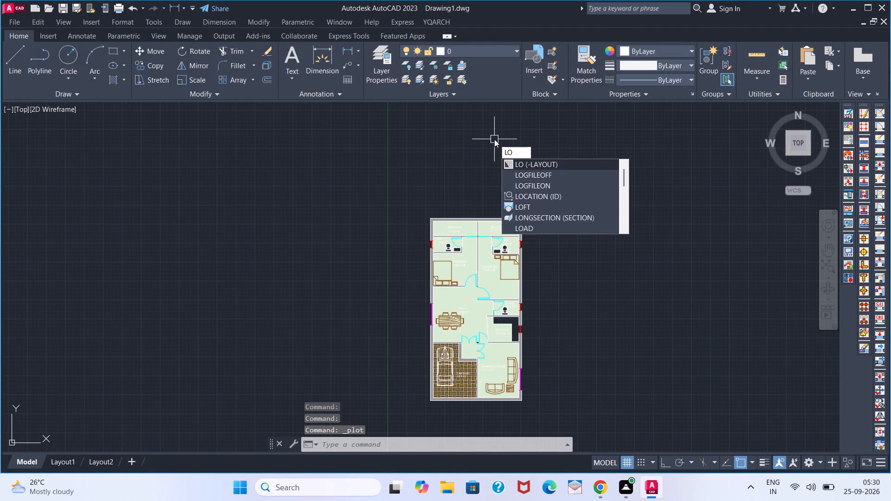
{"action": "key", "text": "Down"}
{"action": "key", "text": "Return"}
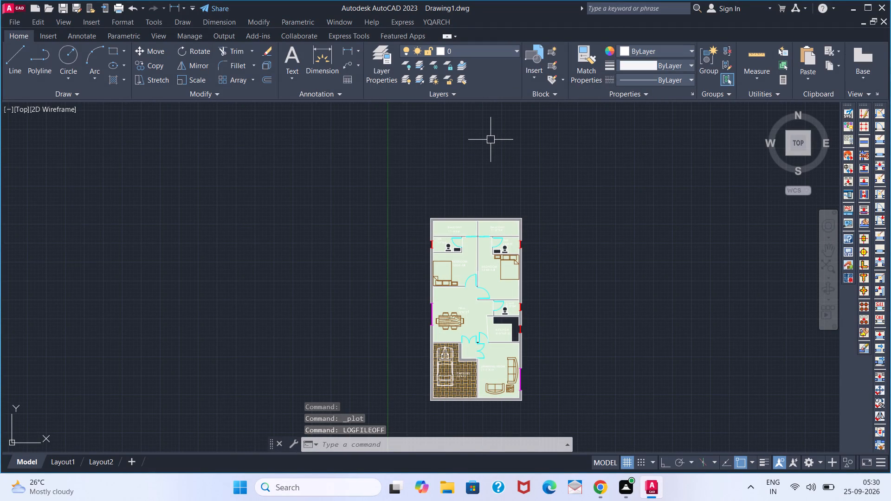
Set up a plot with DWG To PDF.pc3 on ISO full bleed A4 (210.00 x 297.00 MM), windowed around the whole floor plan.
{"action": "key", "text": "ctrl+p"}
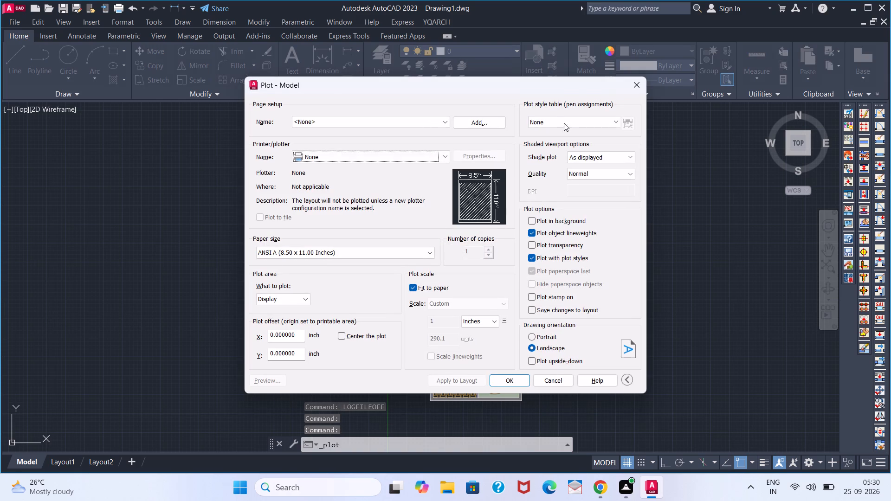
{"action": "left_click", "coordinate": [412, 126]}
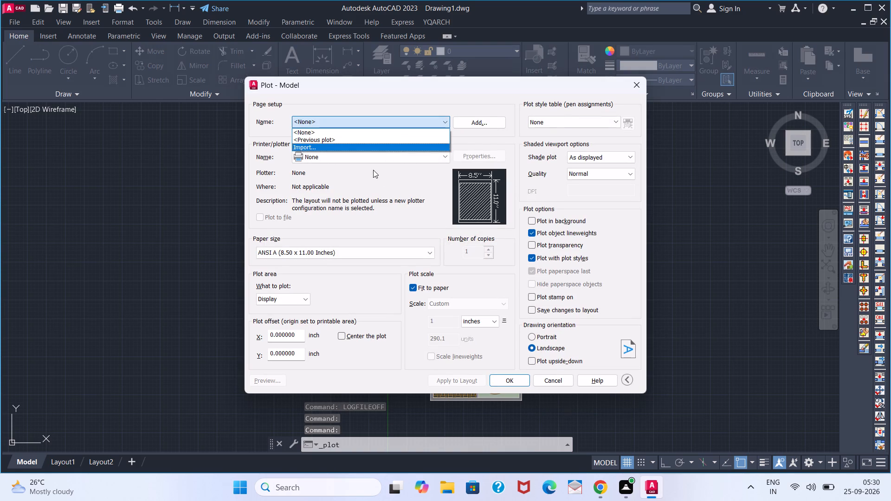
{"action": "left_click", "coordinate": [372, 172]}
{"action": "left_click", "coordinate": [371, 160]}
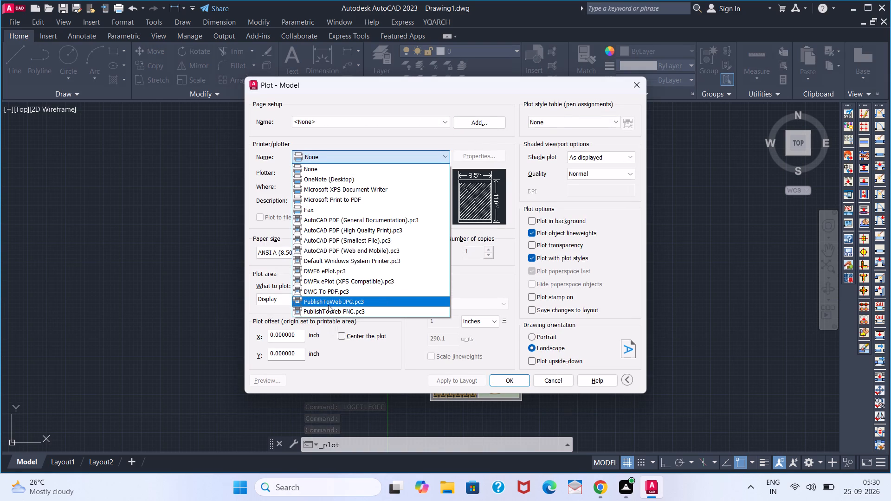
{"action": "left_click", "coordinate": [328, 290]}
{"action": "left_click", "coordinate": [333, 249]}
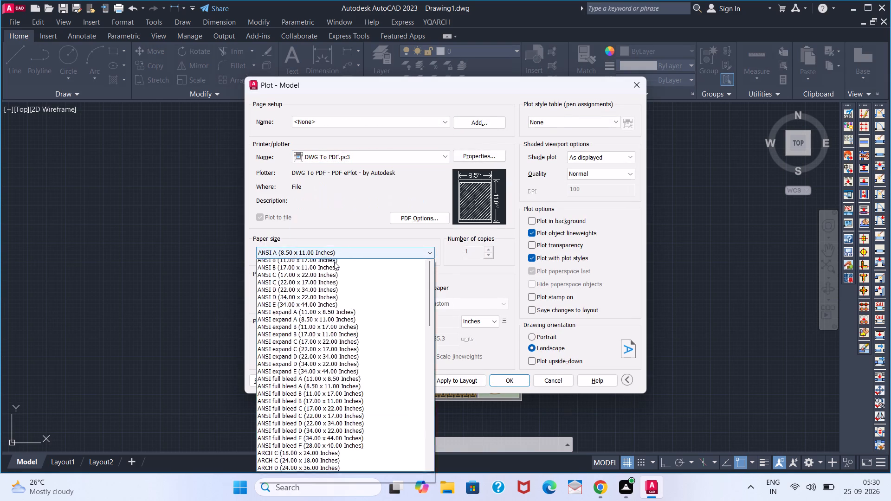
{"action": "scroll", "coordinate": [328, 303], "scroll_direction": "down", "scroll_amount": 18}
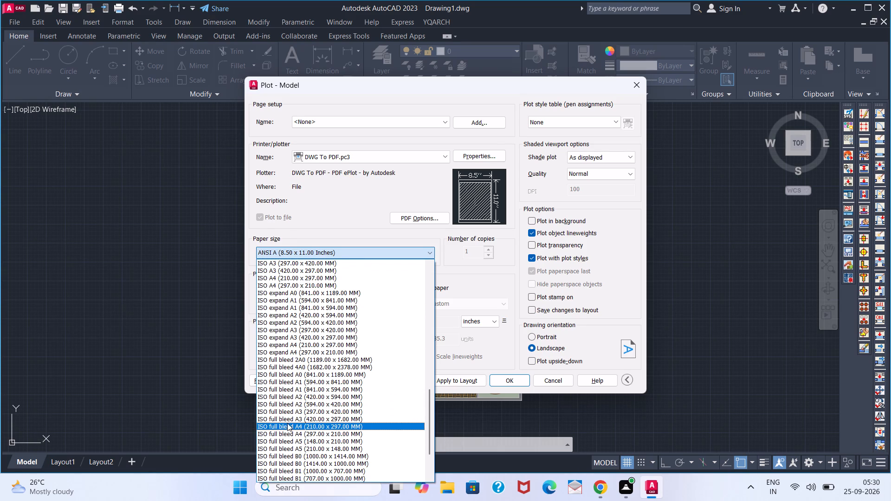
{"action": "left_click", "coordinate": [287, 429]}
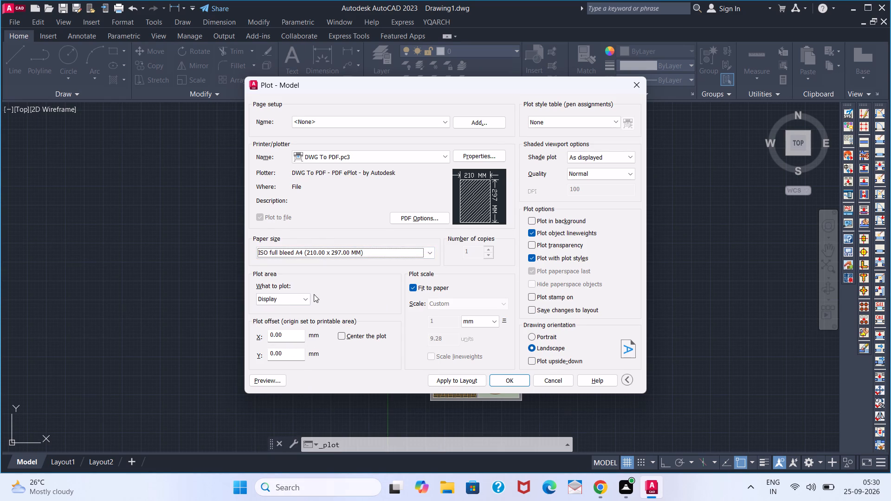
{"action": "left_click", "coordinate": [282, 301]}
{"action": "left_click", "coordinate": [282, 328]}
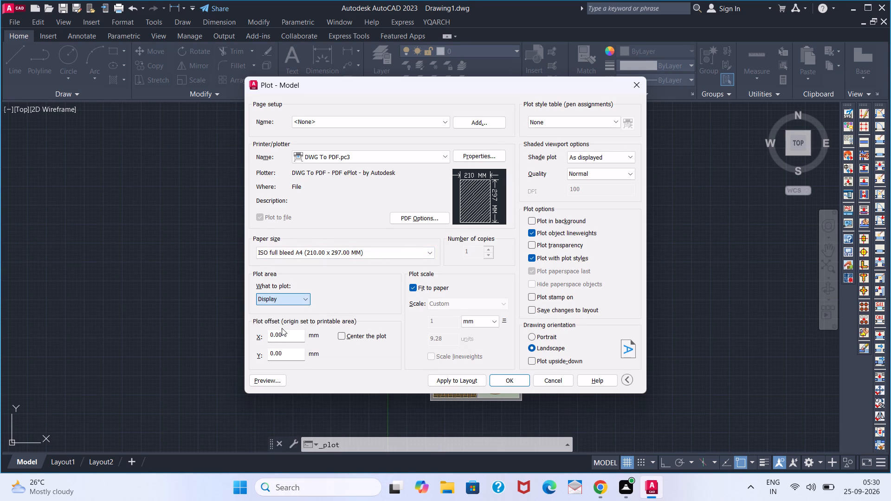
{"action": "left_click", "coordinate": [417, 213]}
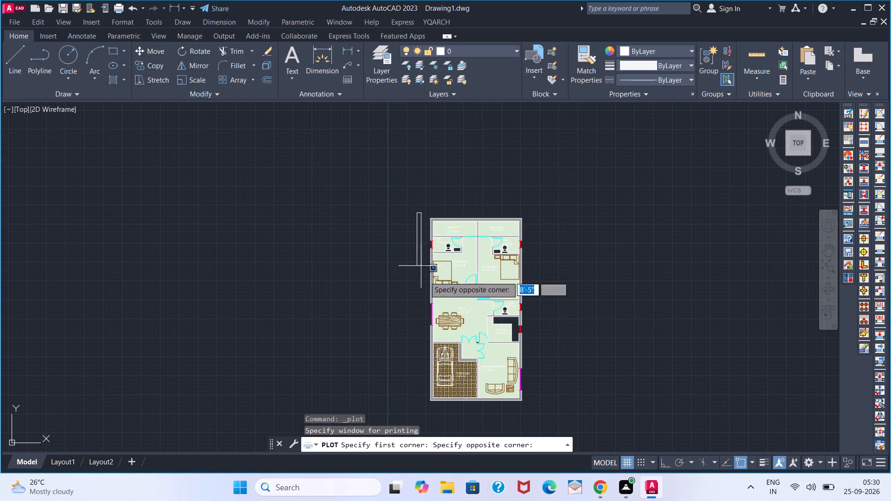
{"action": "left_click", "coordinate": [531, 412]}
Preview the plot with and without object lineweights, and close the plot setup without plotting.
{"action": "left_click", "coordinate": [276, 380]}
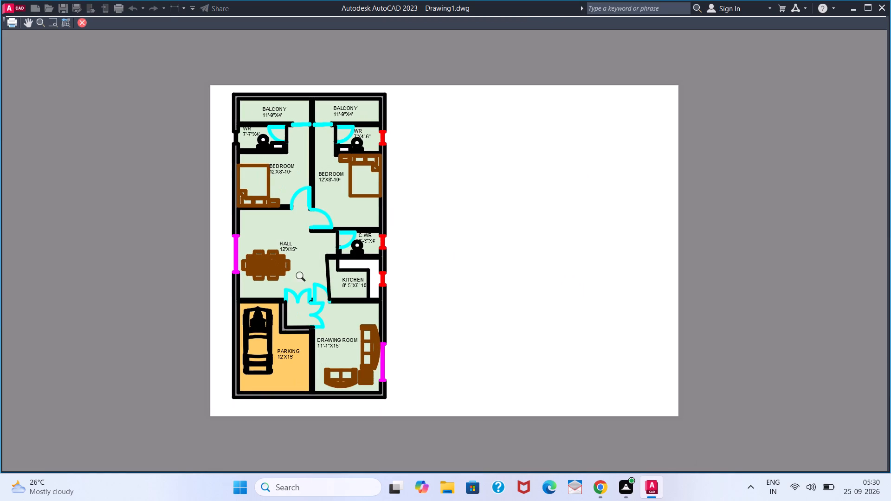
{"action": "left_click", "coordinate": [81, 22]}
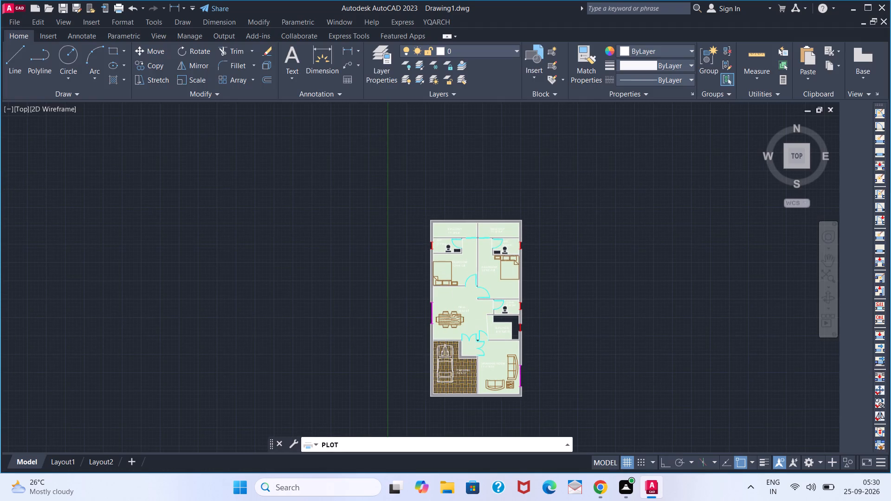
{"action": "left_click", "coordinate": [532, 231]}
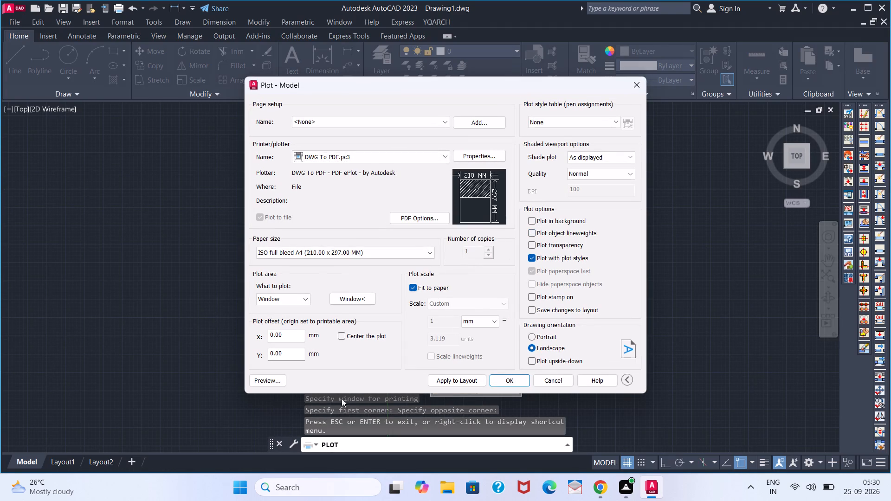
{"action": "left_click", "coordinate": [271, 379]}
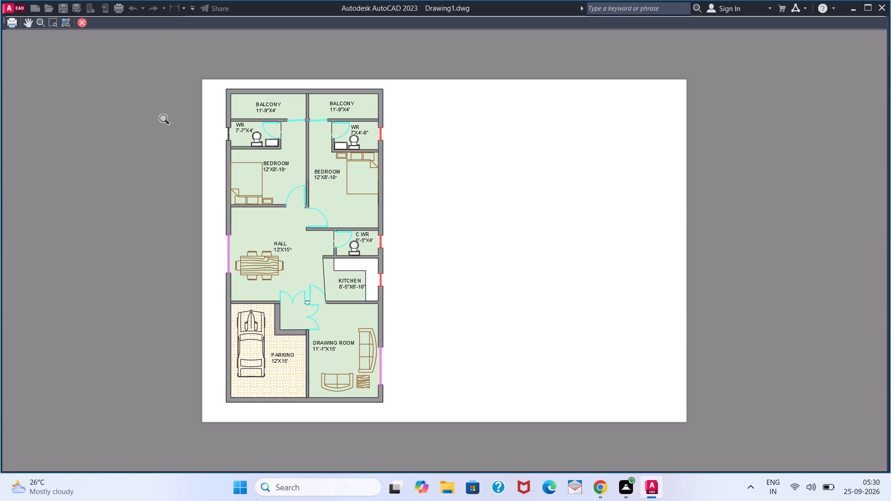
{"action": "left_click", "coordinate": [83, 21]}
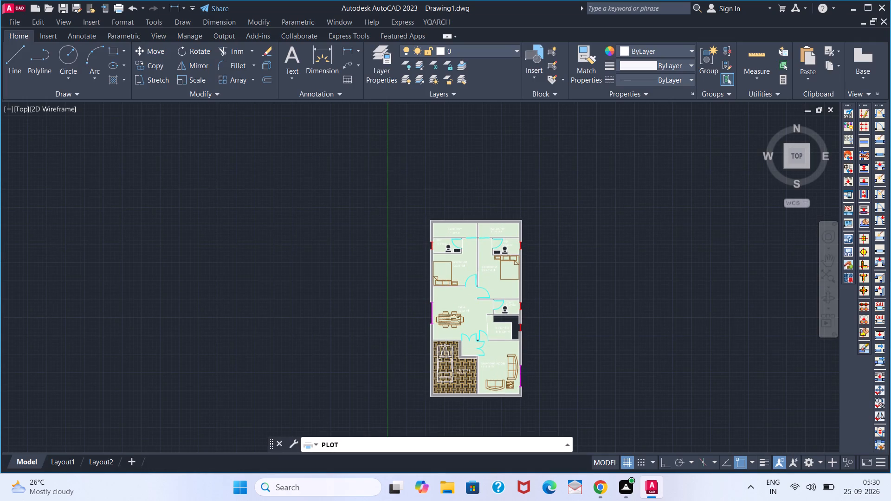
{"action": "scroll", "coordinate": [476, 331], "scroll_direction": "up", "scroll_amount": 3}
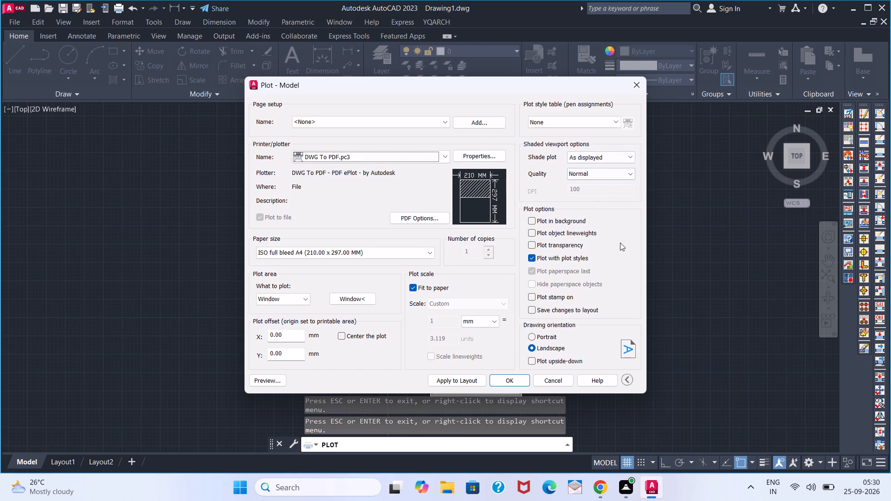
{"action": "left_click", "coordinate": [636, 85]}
Delete the slanted line between the hall and the kitchen.
{"action": "scroll", "coordinate": [477, 317], "scroll_direction": "up", "scroll_amount": 1}
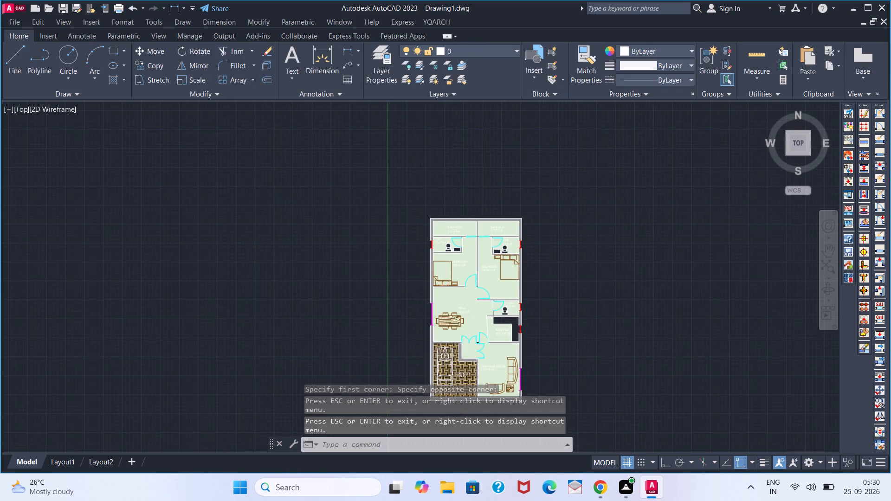
{"action": "scroll", "coordinate": [477, 317], "scroll_direction": "up", "scroll_amount": 2}
{"action": "left_click", "coordinate": [517, 343]}
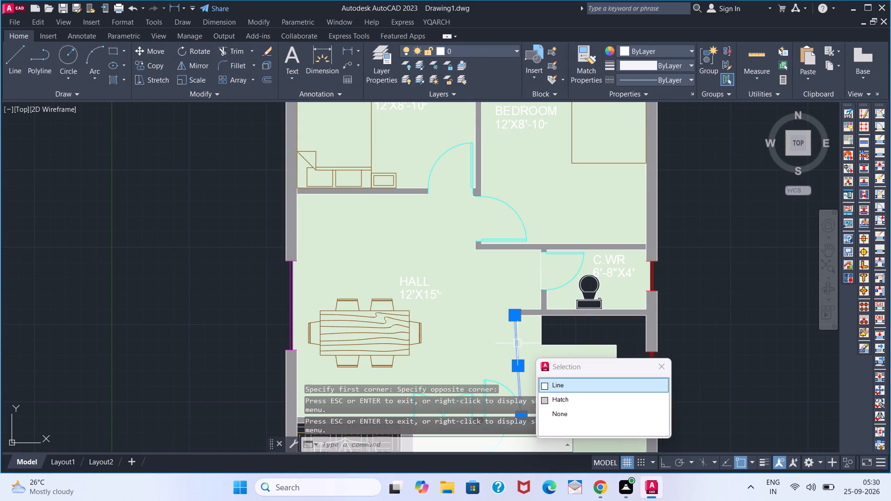
{"action": "key", "text": "Delete"}
Set up a plot with DWG To PDF.pc3 on ISO A4 (210.00 x 297.00 MM), windowed around the whole floor plan.
{"action": "scroll", "coordinate": [521, 364], "scroll_direction": "down", "scroll_amount": 3}
{"action": "middle_click_drag", "start_coordinate": [533, 356], "coordinate": [504, 274]}
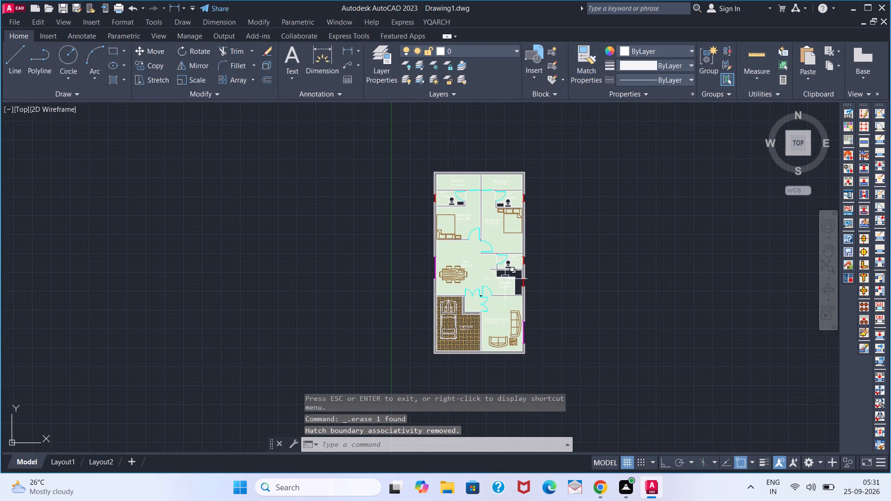
{"action": "key", "text": "ctrl+p"}
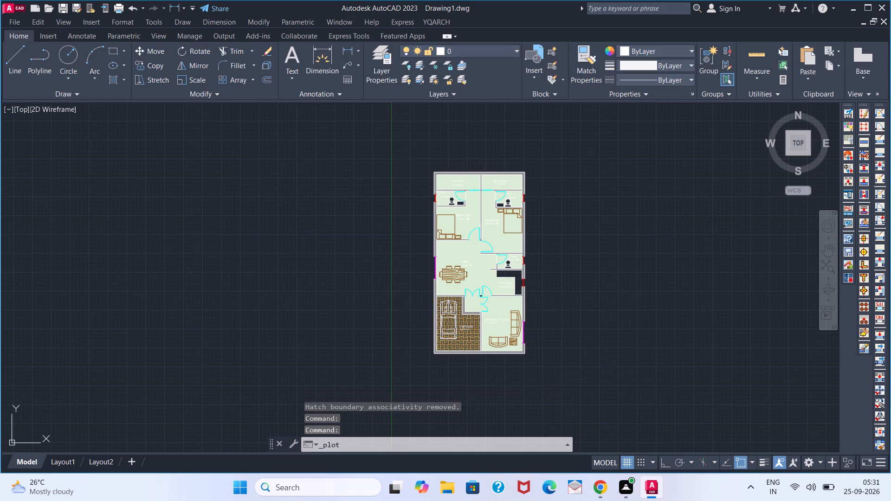
{"action": "left_click", "coordinate": [401, 158]}
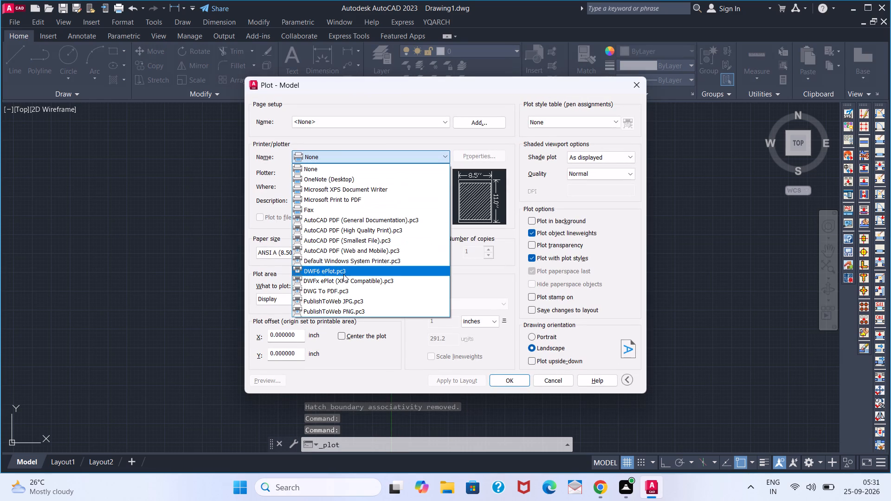
{"action": "left_click", "coordinate": [341, 288]}
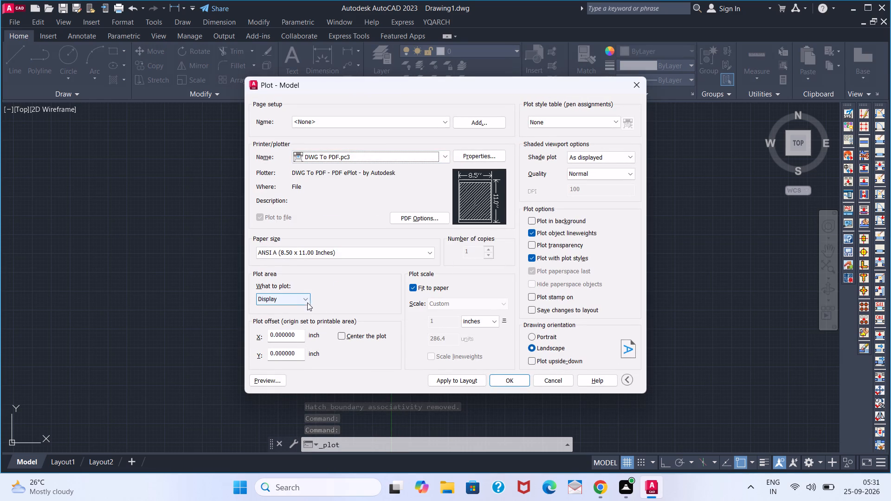
{"action": "left_click", "coordinate": [330, 252]}
{"action": "scroll", "coordinate": [311, 336], "scroll_direction": "down", "scroll_amount": 10}
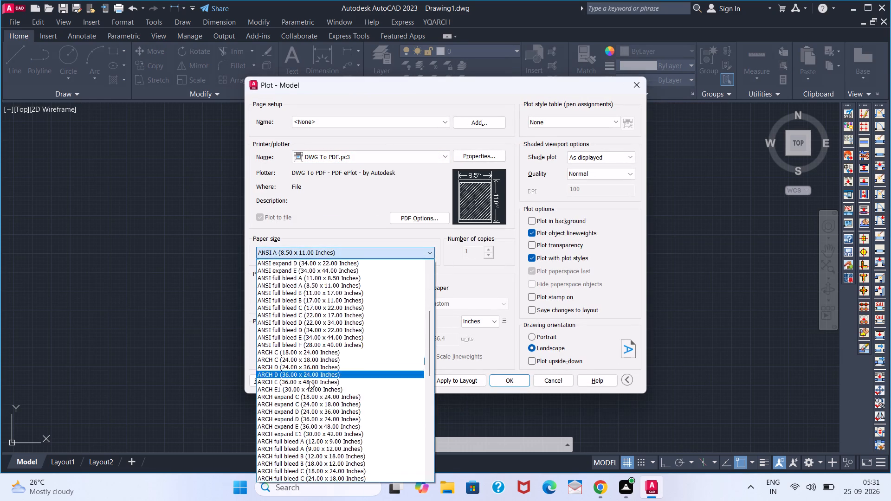
{"action": "scroll", "coordinate": [310, 381], "scroll_direction": "down", "scroll_amount": 9}
{"action": "scroll", "coordinate": [279, 307], "scroll_direction": "up", "scroll_amount": 1}
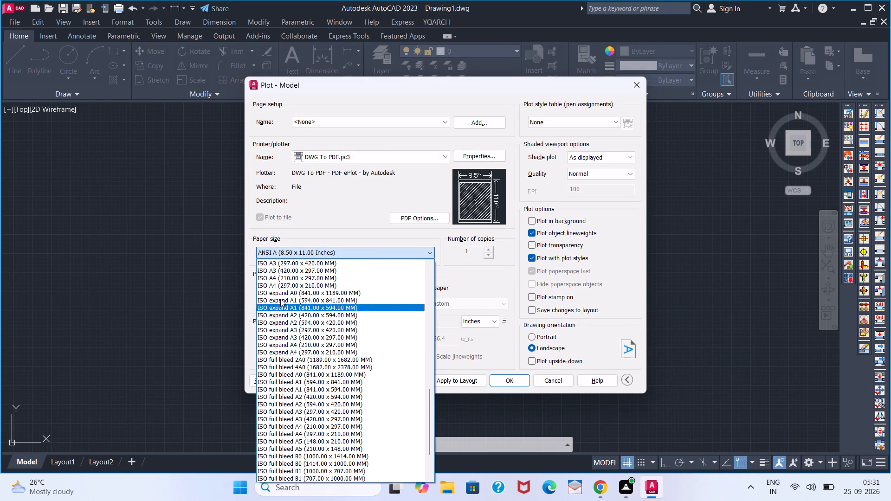
{"action": "left_click", "coordinate": [281, 281]}
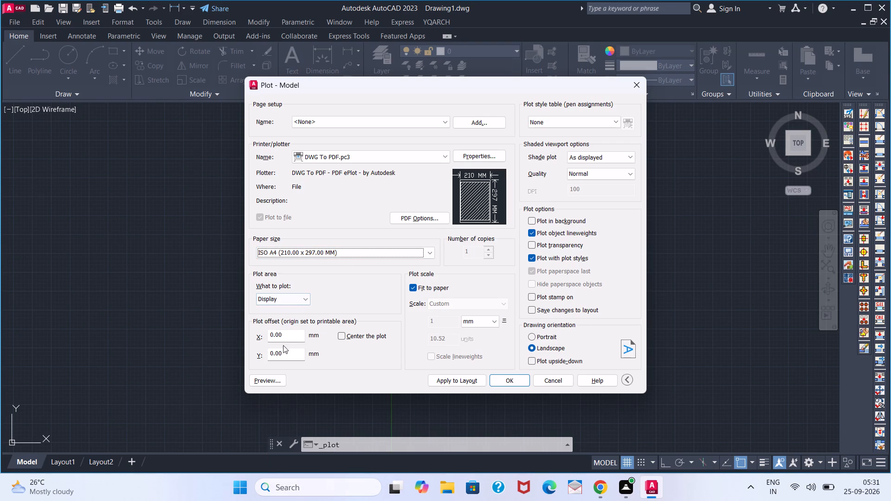
{"action": "left_click", "coordinate": [284, 300]}
{"action": "left_click", "coordinate": [284, 330]}
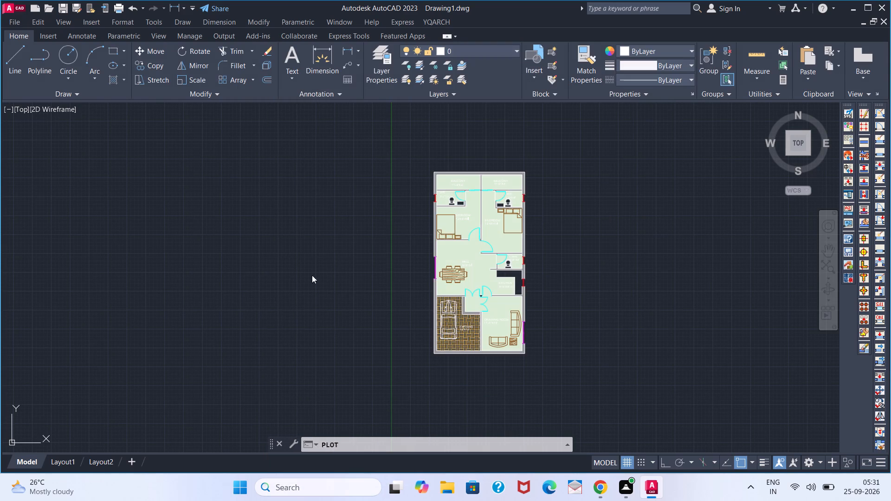
{"action": "left_click_drag", "start_coordinate": [424, 165], "coordinate": [427, 171]}
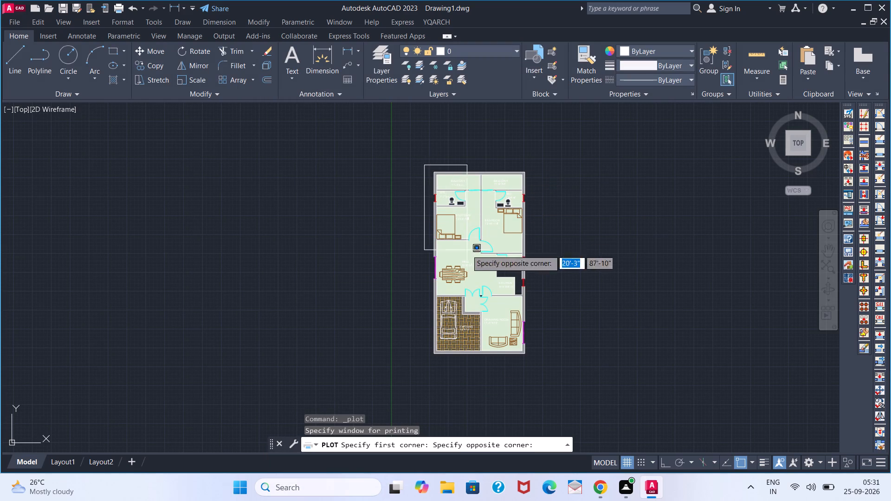
{"action": "left_click", "coordinate": [533, 364]}
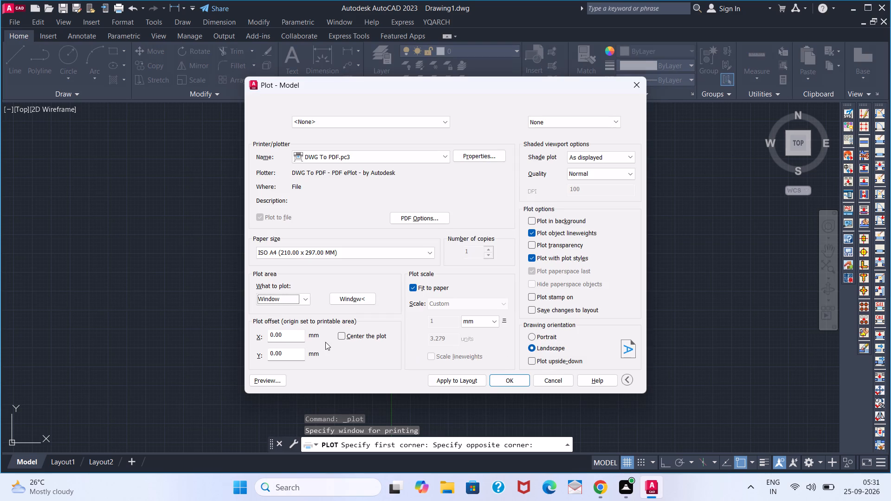
Preview the plot, and adjust it by turning off object lineweights and setting the drawing orientation to Portrait.
{"action": "left_click", "coordinate": [266, 384]}
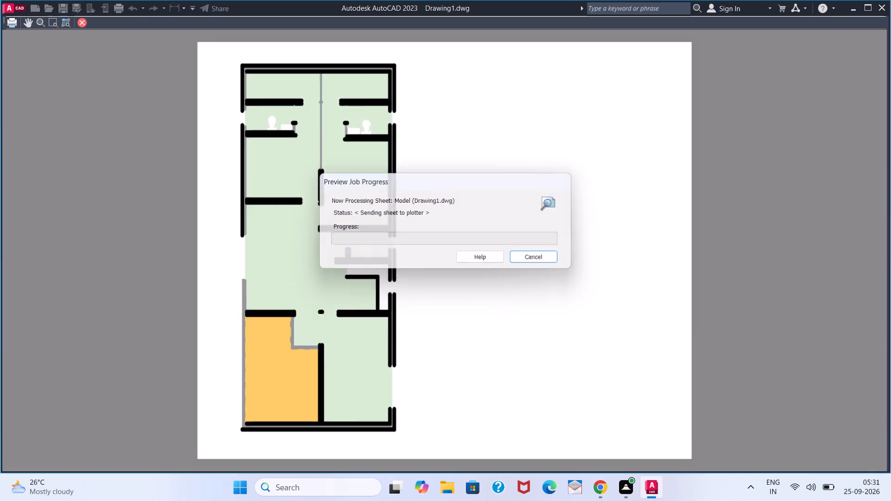
{"action": "key", "text": "Escape"}
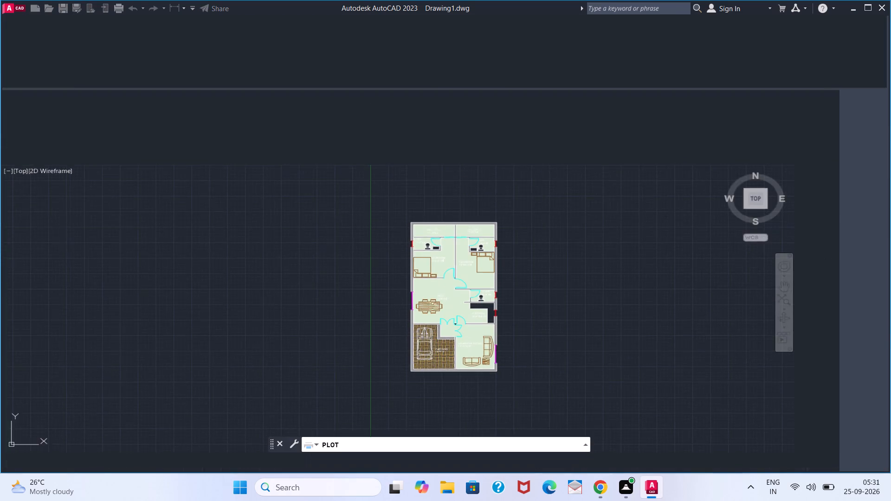
{"action": "left_click", "coordinate": [529, 233]}
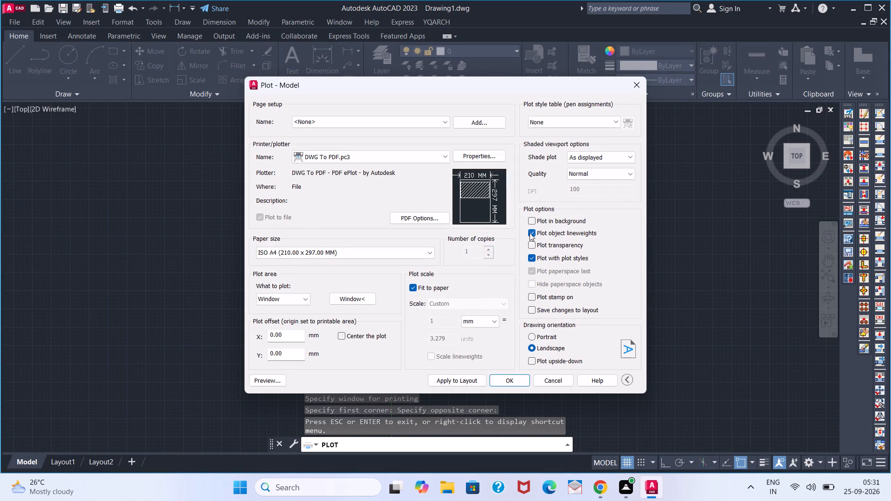
{"action": "left_click", "coordinate": [538, 336]}
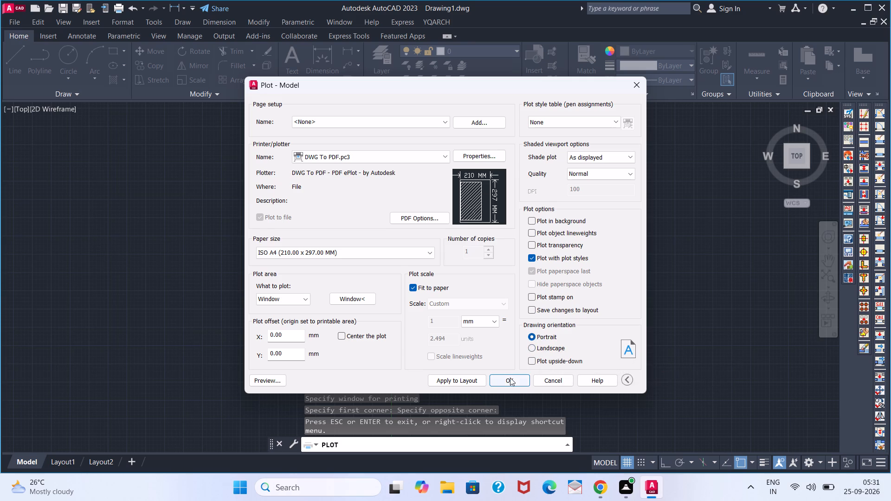
Cancel saving the plot file and preview the portrait A4 plot instead.
{"action": "left_click", "coordinate": [510, 378]}
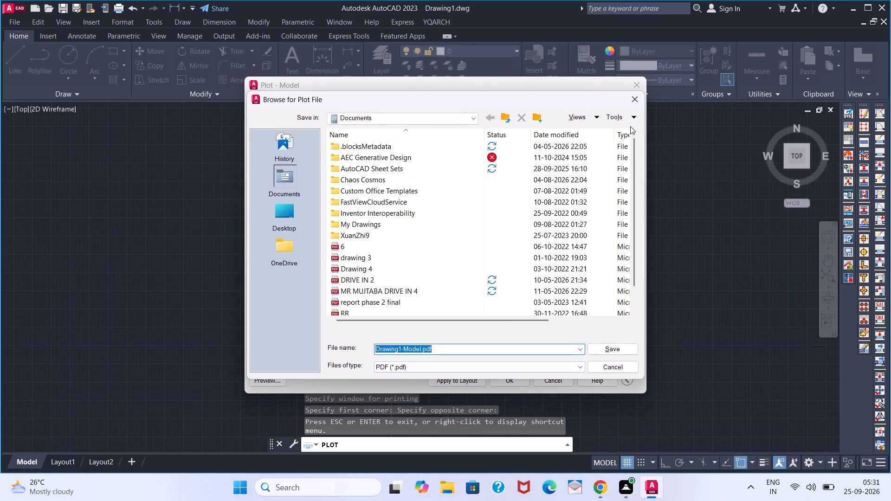
{"action": "left_click", "coordinate": [638, 103]}
{"action": "left_click", "coordinate": [266, 382]}
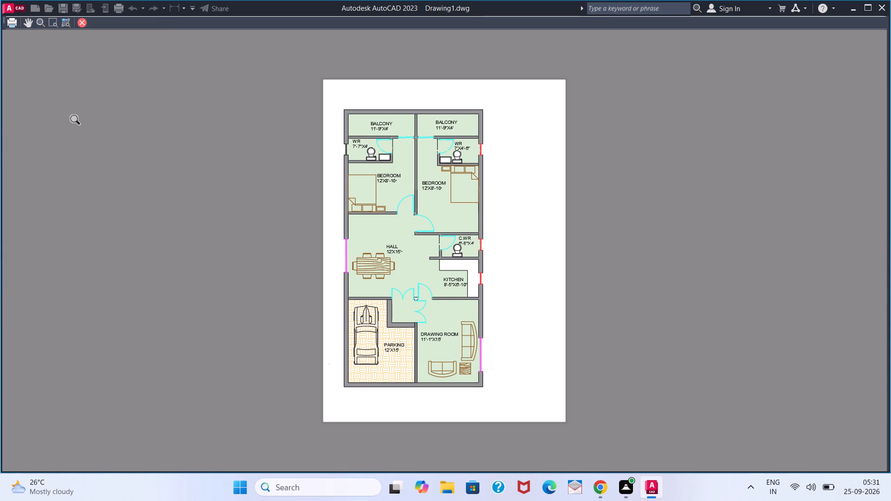
{"action": "left_click", "coordinate": [81, 20]}
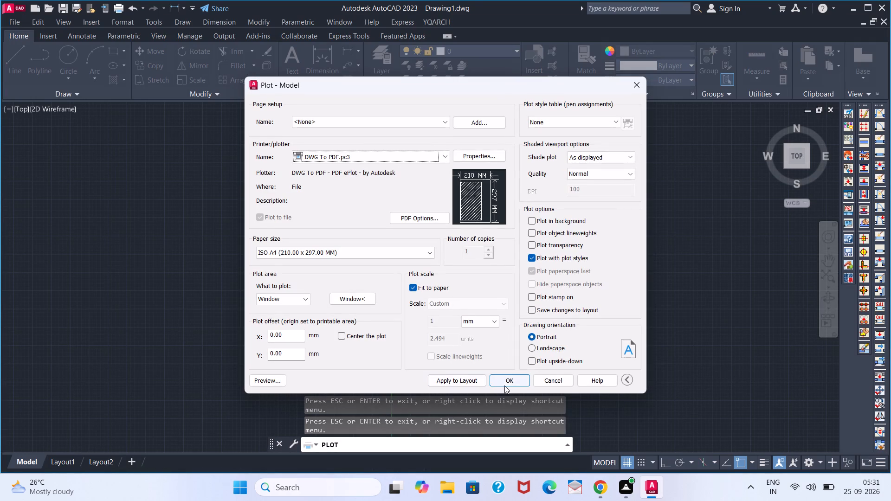
Close the plot setup without plotting.
{"action": "left_click", "coordinate": [633, 83]}
Create a new layer named HATCH and close the layer manager.
{"action": "middle_click_drag", "start_coordinate": [416, 359], "coordinate": [401, 292]}
{"action": "scroll", "coordinate": [433, 280], "scroll_direction": "up", "scroll_amount": 2}
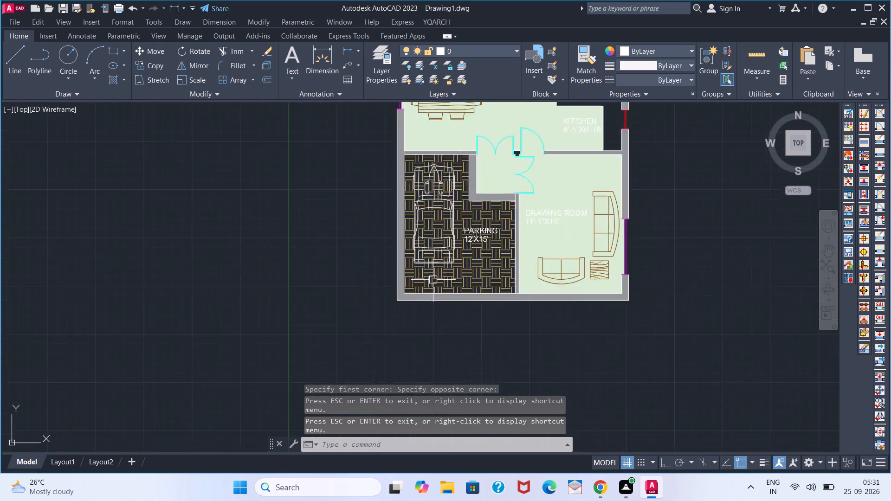
{"action": "scroll", "coordinate": [433, 280], "scroll_direction": "up", "scroll_amount": 1}
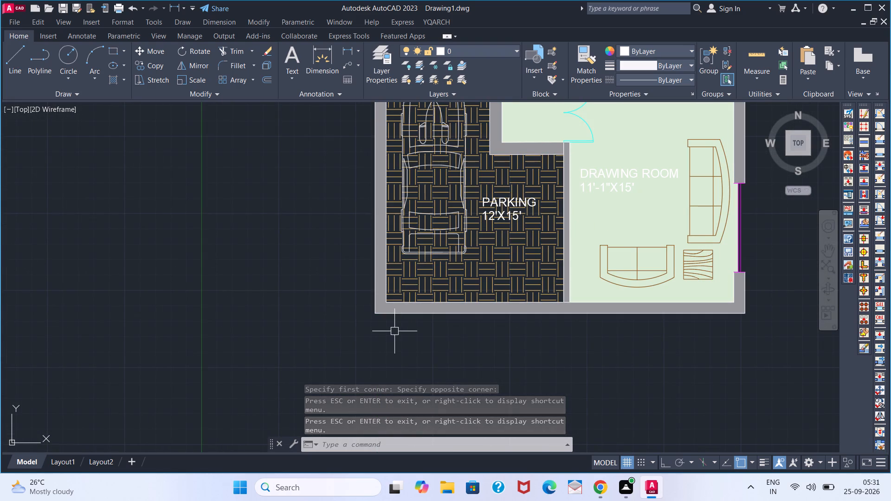
{"action": "left_click", "coordinate": [382, 51]}
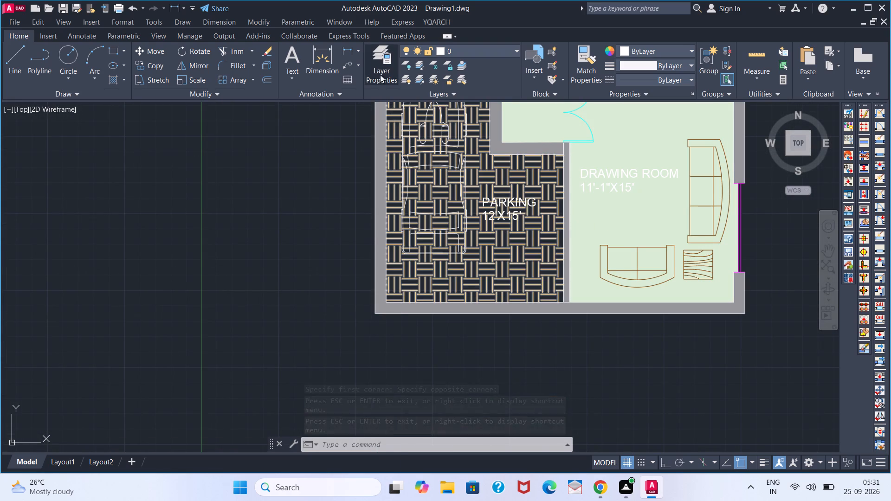
{"action": "left_click", "coordinate": [92, 114]}
{"action": "left_click", "coordinate": [101, 112]}
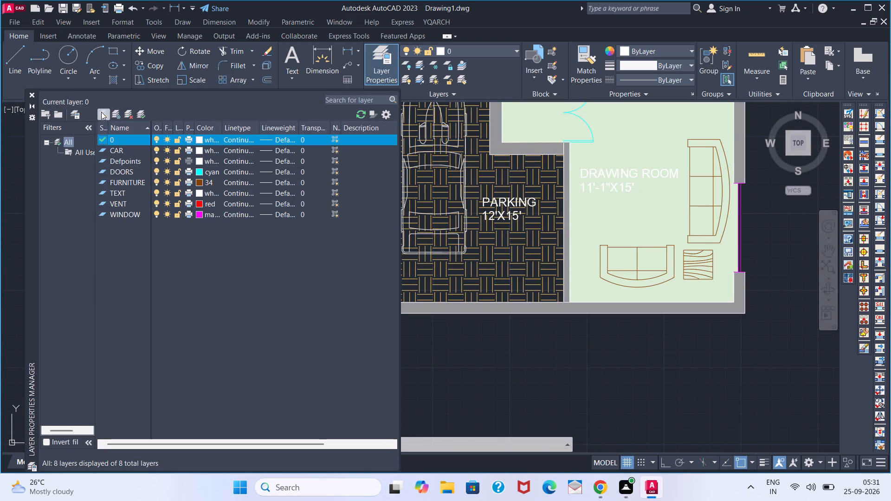
{"action": "type", "text": "HATCH"}
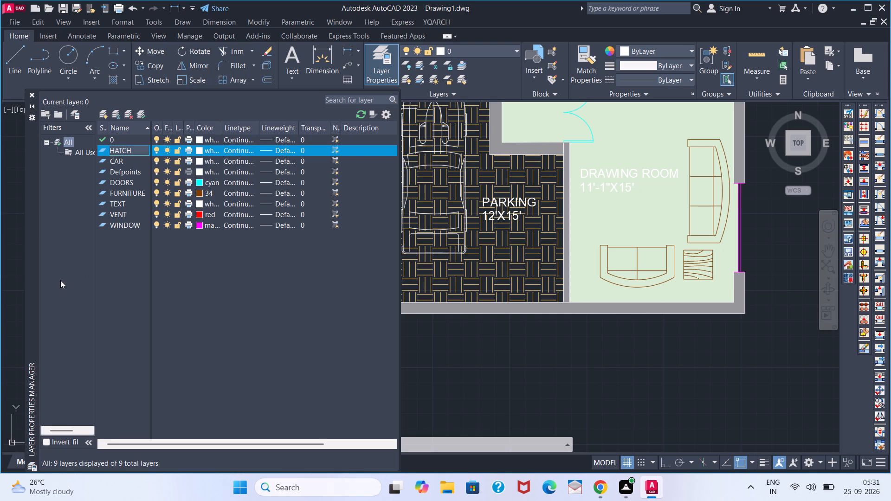
{"action": "left_click", "coordinate": [60, 280]}
{"action": "key", "text": "Escape"}
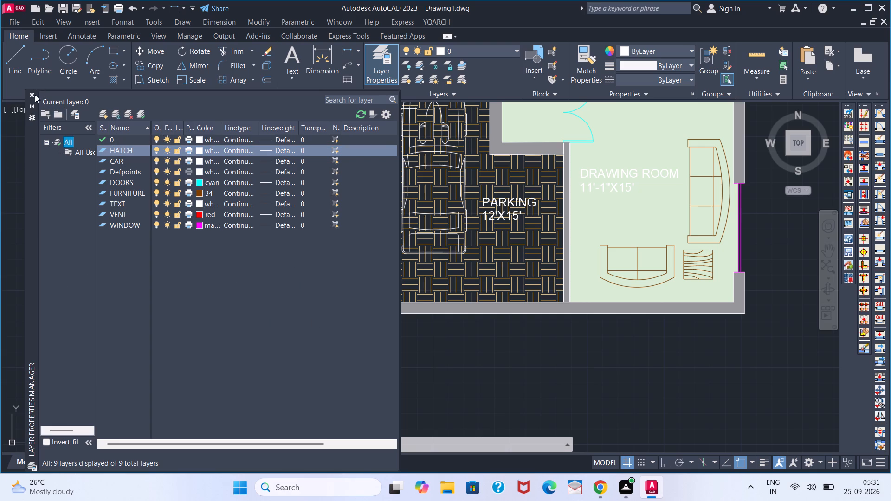
{"action": "left_click", "coordinate": [35, 95]}
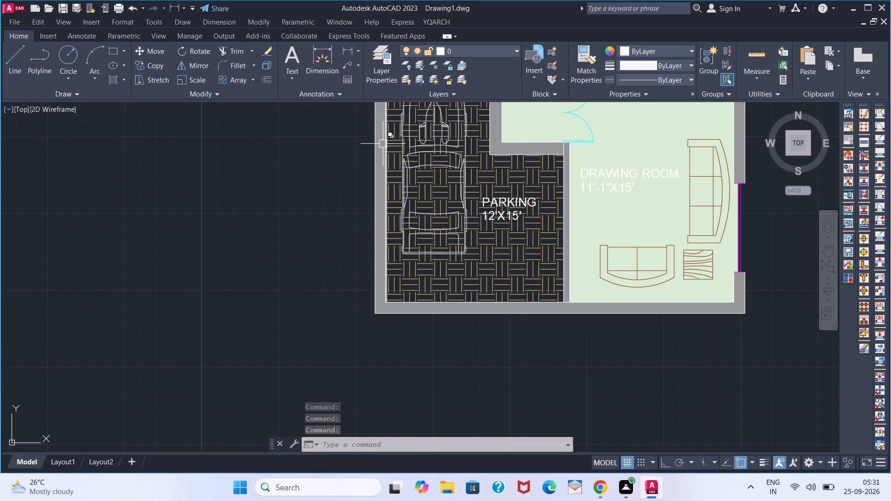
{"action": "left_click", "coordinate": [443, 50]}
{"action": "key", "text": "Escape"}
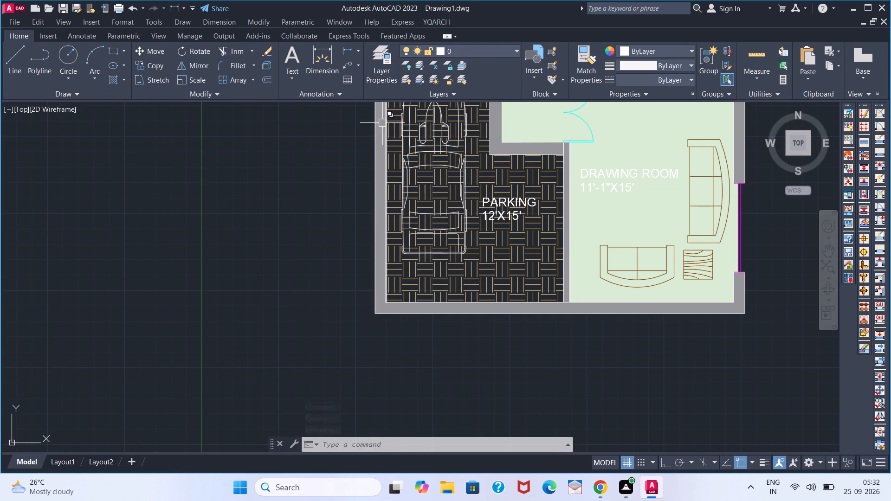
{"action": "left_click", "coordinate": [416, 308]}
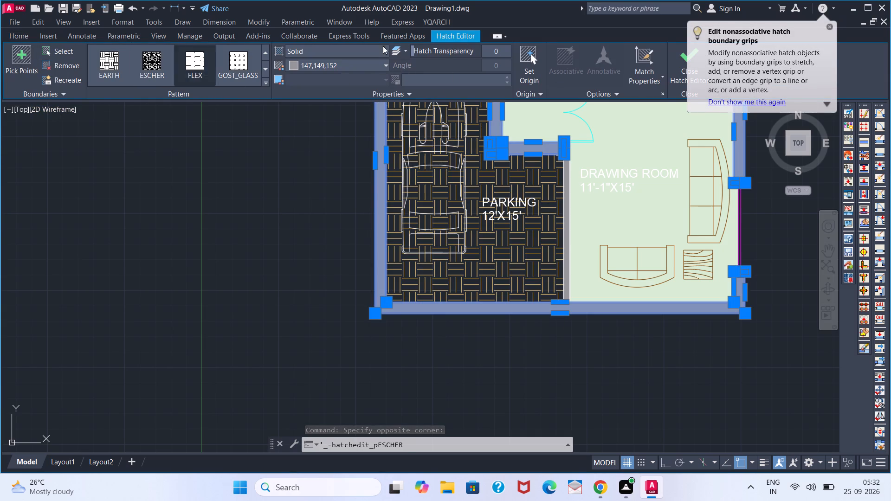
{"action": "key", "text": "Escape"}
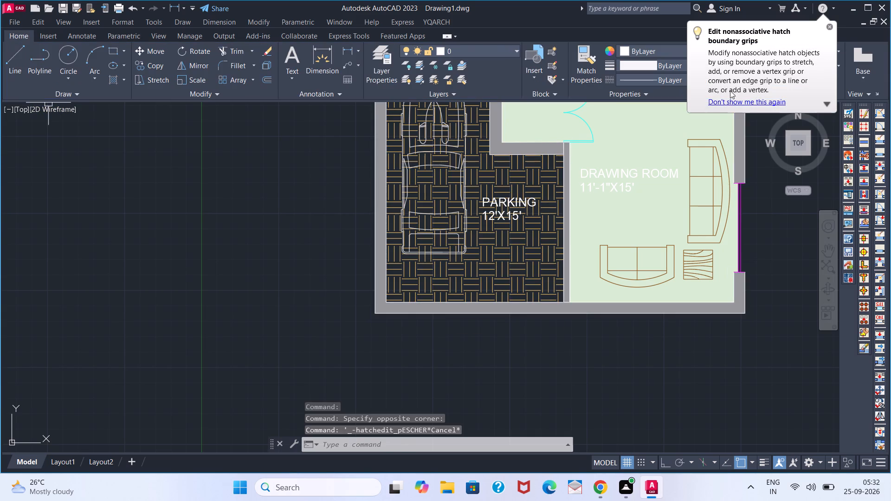
Draw a short vertical line across the bottom outer wall at the parking area's lower-left inner corner.
{"action": "scroll", "coordinate": [415, 312], "scroll_direction": "up", "scroll_amount": 2}
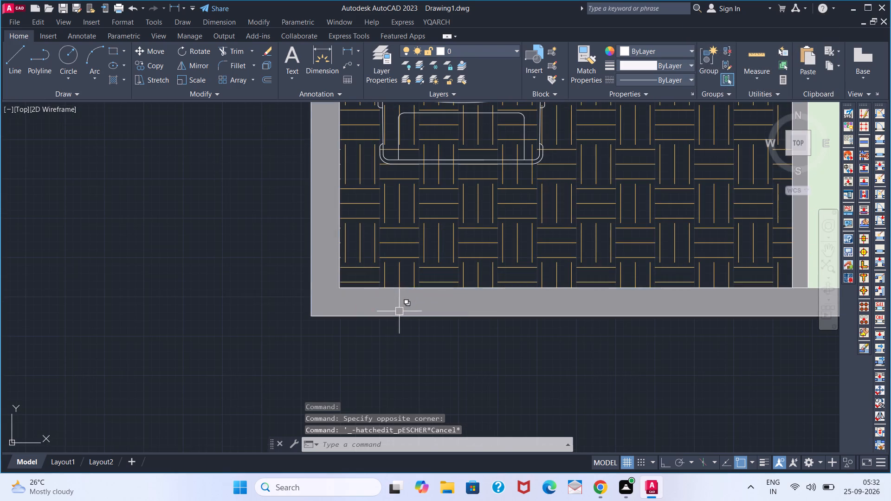
{"action": "scroll", "coordinate": [340, 296], "scroll_direction": "down", "scroll_amount": 1}
{"action": "key", "text": "l"}
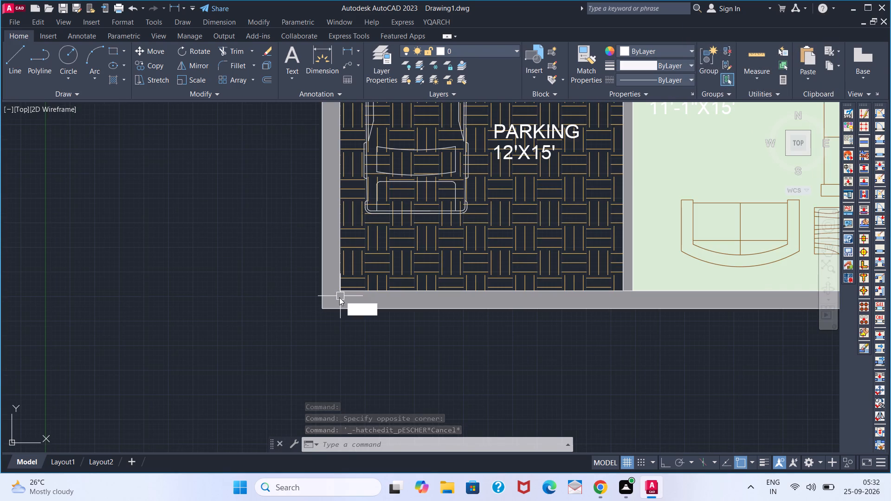
{"action": "key", "text": "Return"}
{"action": "left_click", "coordinate": [342, 286]}
{"action": "left_click", "coordinate": [344, 304]}
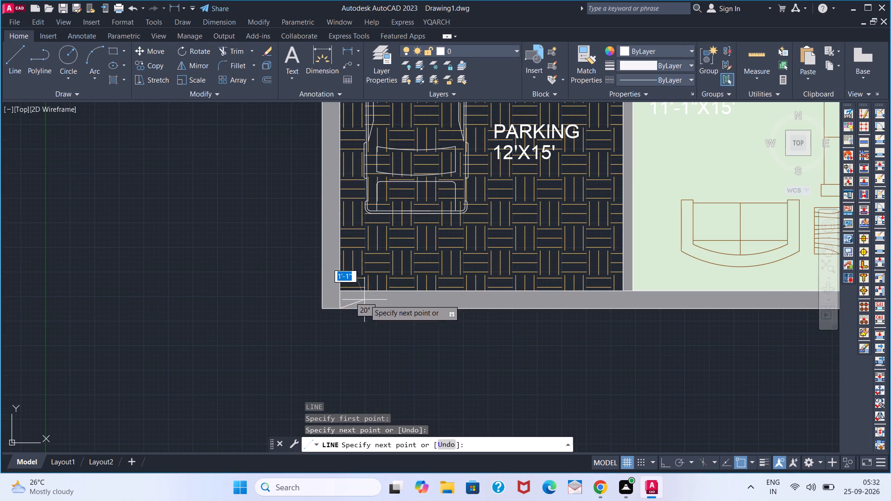
{"action": "key", "text": "space"}
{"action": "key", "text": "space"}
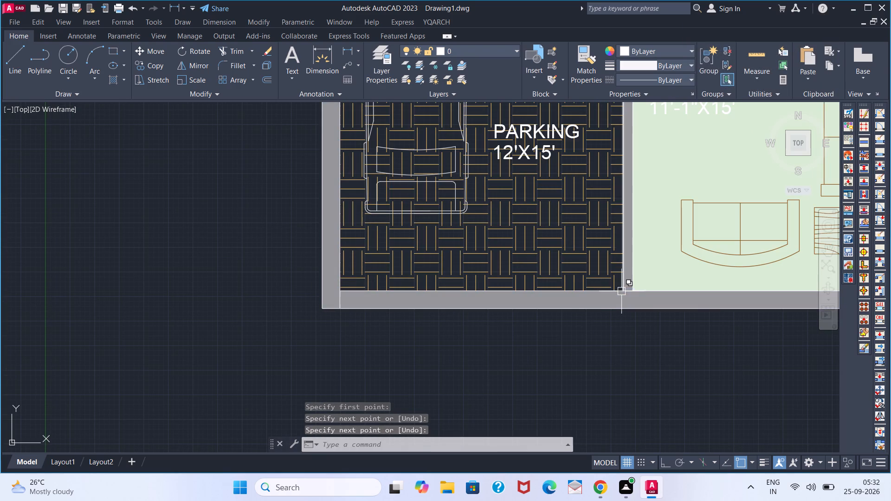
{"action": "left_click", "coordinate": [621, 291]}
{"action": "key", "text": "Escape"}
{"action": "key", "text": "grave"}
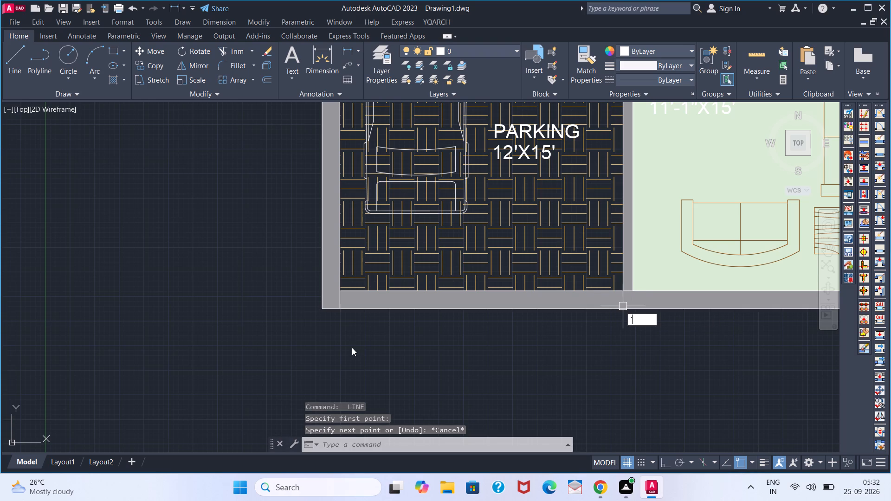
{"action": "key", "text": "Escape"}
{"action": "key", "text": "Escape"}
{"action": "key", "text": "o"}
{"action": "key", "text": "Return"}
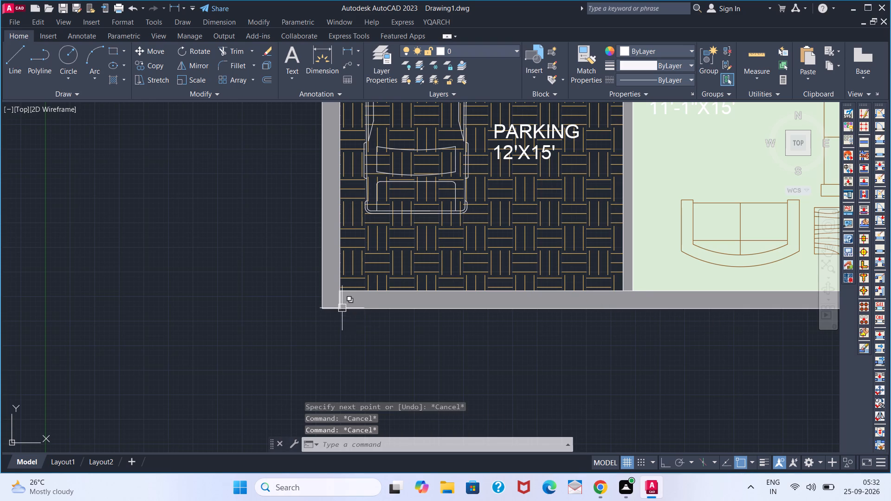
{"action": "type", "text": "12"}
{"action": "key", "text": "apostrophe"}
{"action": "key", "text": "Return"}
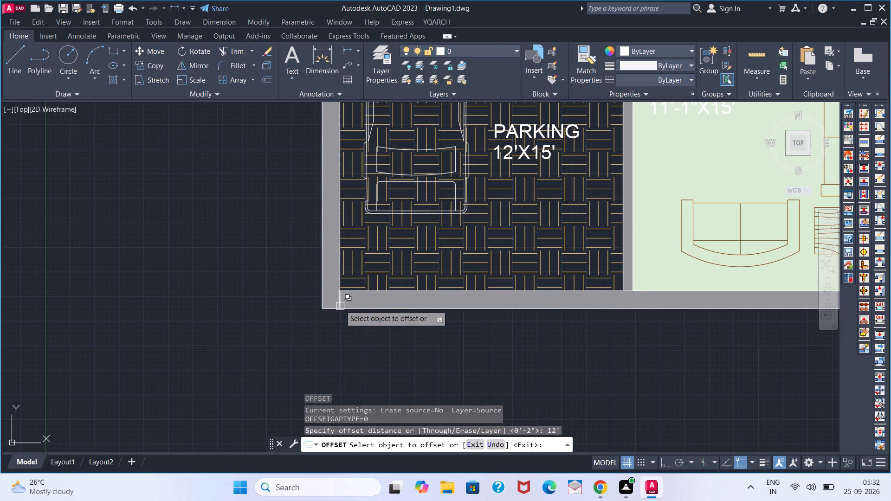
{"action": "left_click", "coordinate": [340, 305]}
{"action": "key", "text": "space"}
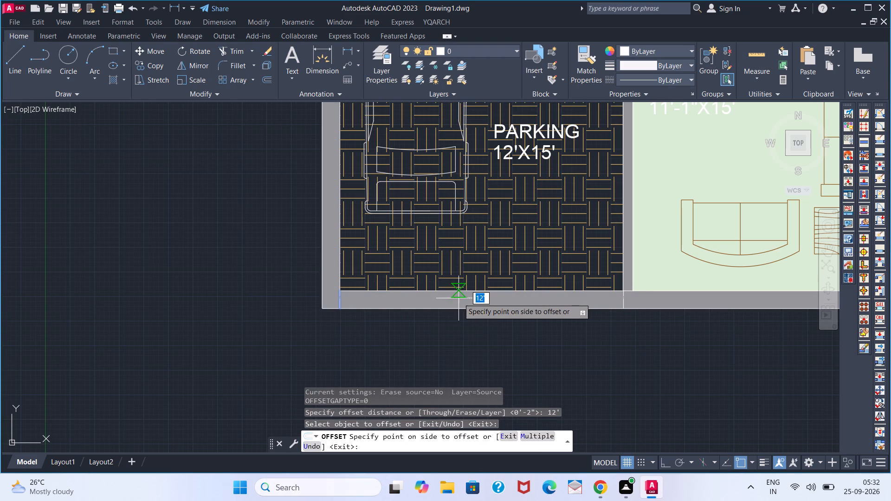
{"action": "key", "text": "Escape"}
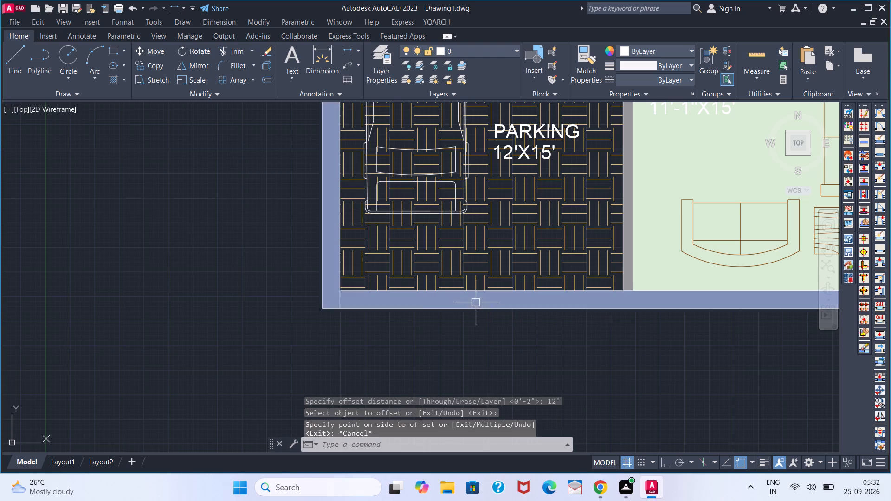
Offset the short line across the parking's bottom wall by 7' to the right to mark the gate's other end.
{"action": "key", "text": "o"}
{"action": "key", "text": "Return"}
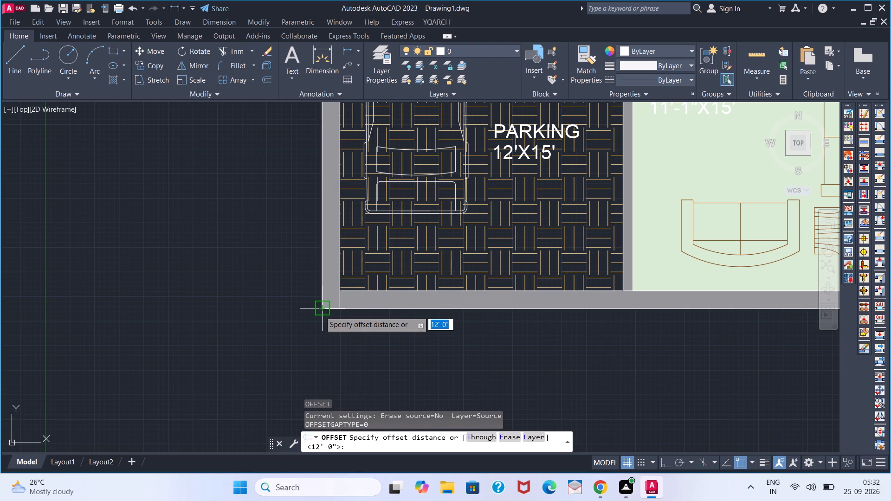
{"action": "type", "text": "7'"}
{"action": "key", "text": "Return"}
{"action": "left_click", "coordinate": [340, 300]}
{"action": "key", "text": "space"}
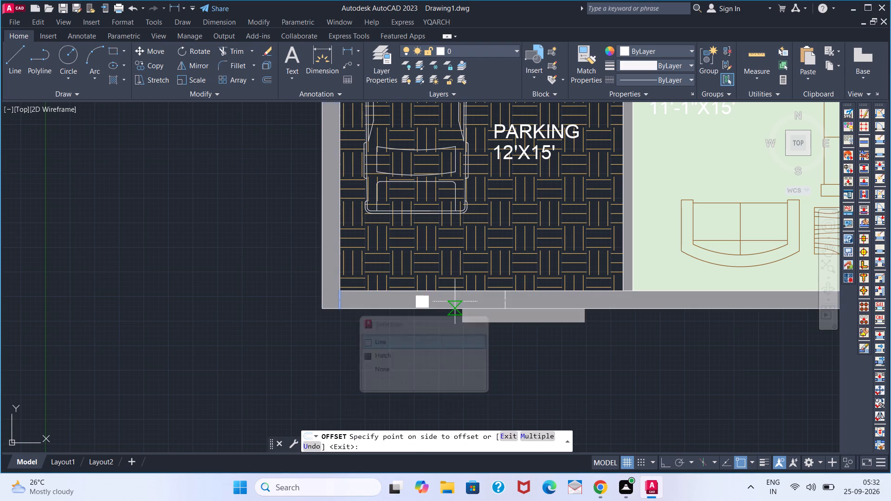
{"action": "left_click", "coordinate": [455, 302]}
{"action": "key", "text": "space"}
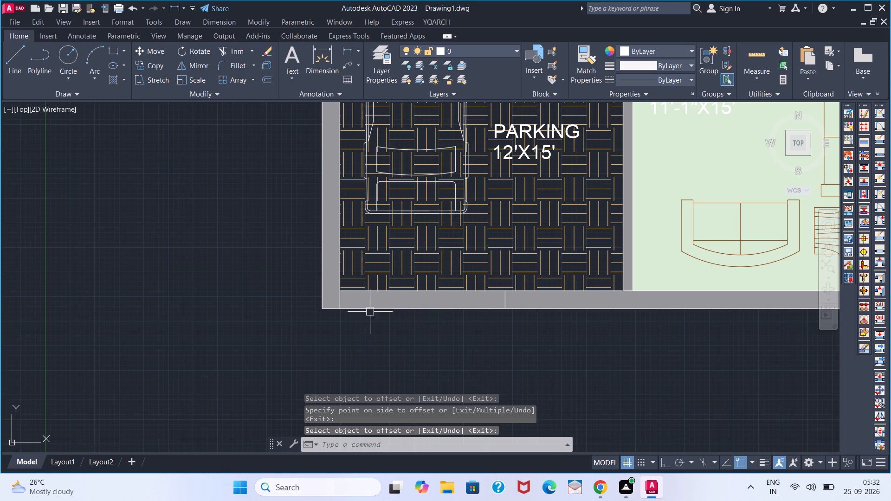
Draw two crossing diagonal lines between the corners of the 7' gate opening in the parking's bottom wall.
{"action": "key", "text": "l"}
{"action": "key", "text": "Return"}
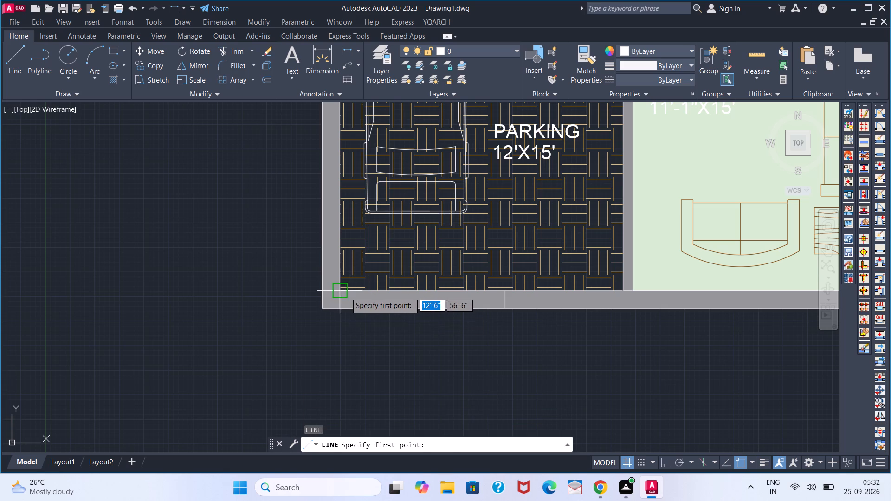
{"action": "left_click", "coordinate": [345, 292]}
{"action": "left_click", "coordinate": [502, 312]}
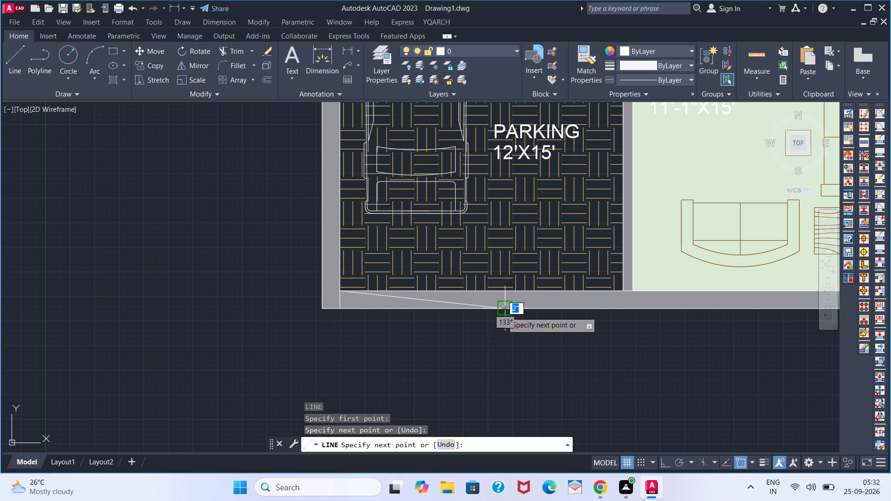
{"action": "key", "text": "space"}
{"action": "key", "text": "space"}
{"action": "left_click", "coordinate": [340, 312]}
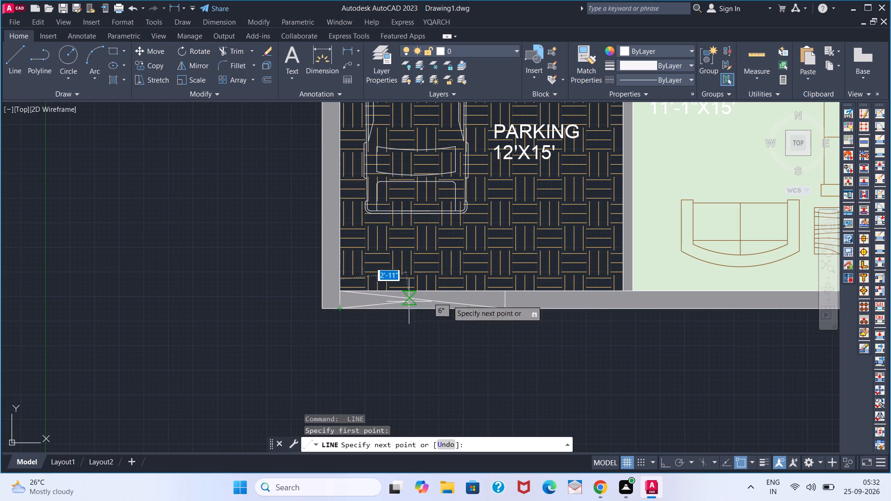
{"action": "left_click", "coordinate": [500, 294]}
{"action": "key", "text": "space"}
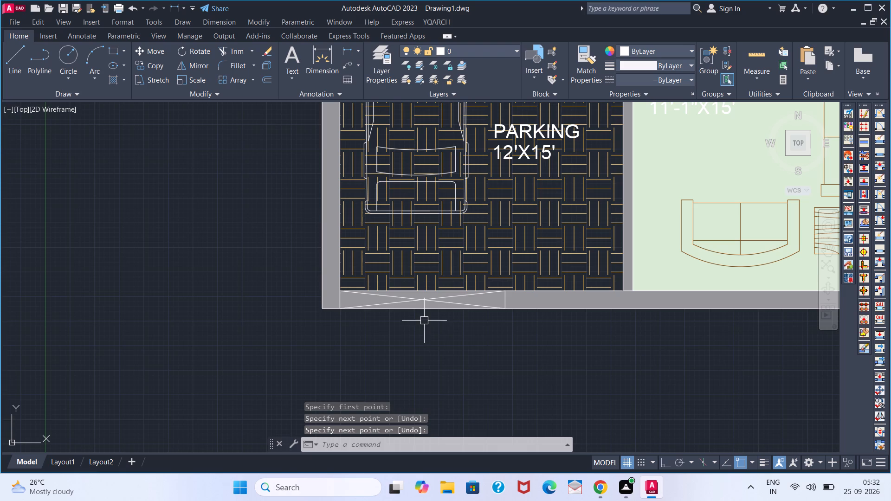
Add the multiline text GATE with a height of 7" just below the crossed gate opening.
{"action": "scroll", "coordinate": [425, 311], "scroll_direction": "down", "scroll_amount": 2}
{"action": "scroll", "coordinate": [418, 323], "scroll_direction": "up", "scroll_amount": 3}
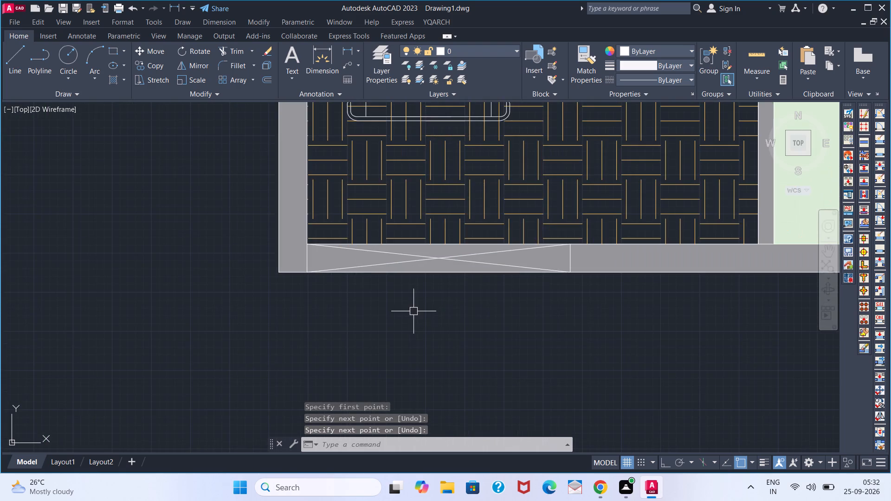
{"action": "scroll", "coordinate": [413, 309], "scroll_direction": "down", "scroll_amount": 2}
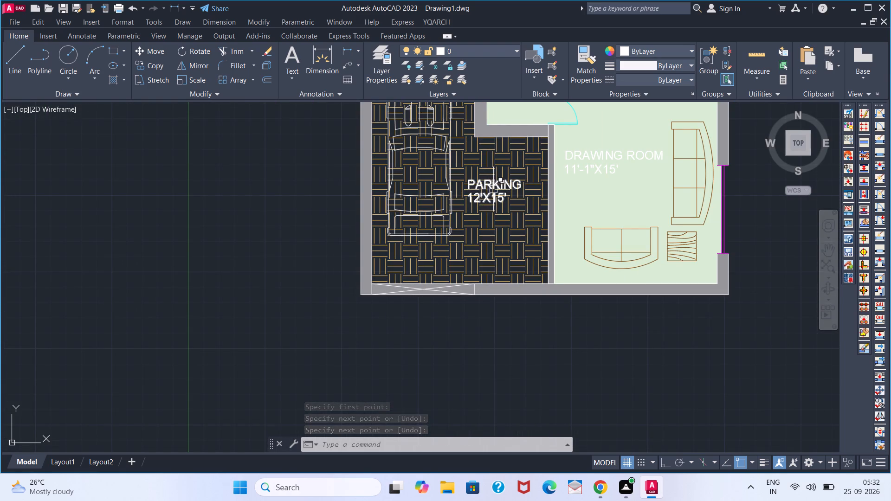
{"action": "key", "text": "t"}
{"action": "key", "text": "space"}
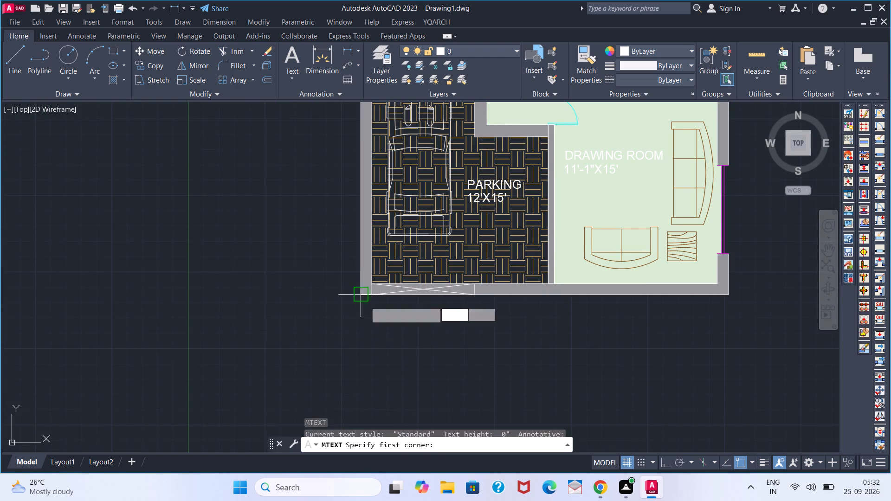
{"action": "left_click", "coordinate": [393, 303]}
{"action": "left_click", "coordinate": [459, 317]}
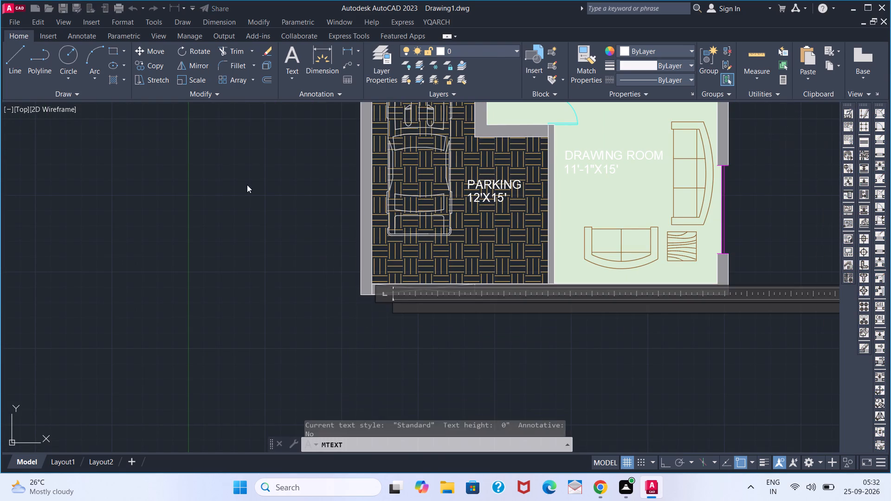
{"action": "double_click", "coordinate": [133, 68]}
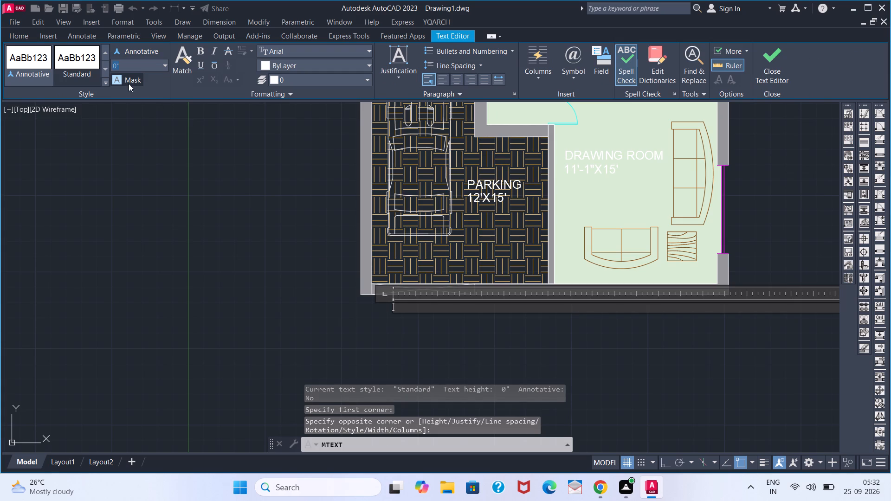
{"action": "key", "text": "7"}
{"action": "key", "text": "Return"}
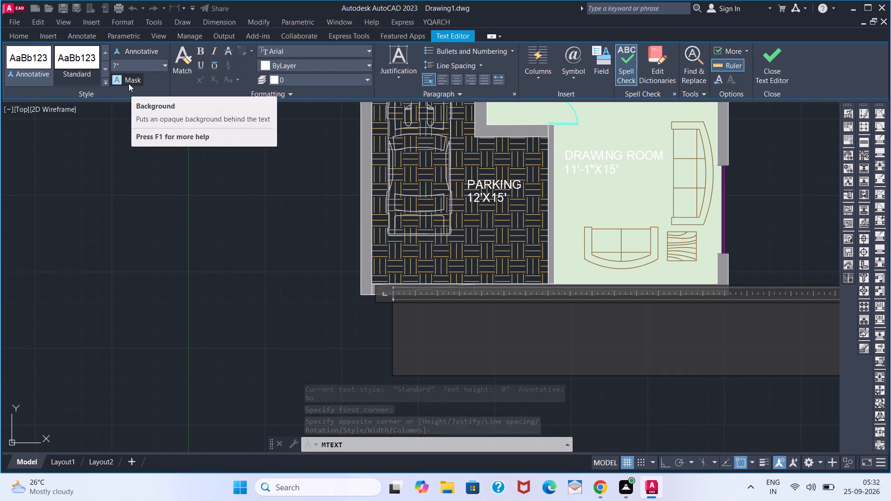
{"action": "type", "text": "GATE"}
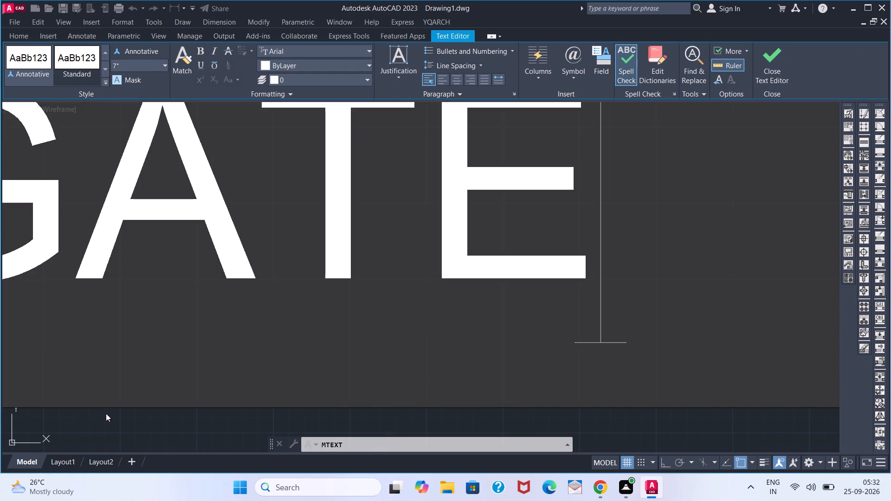
{"action": "left_click", "coordinate": [112, 424]}
{"action": "scroll", "coordinate": [142, 291], "scroll_direction": "down", "scroll_amount": 2}
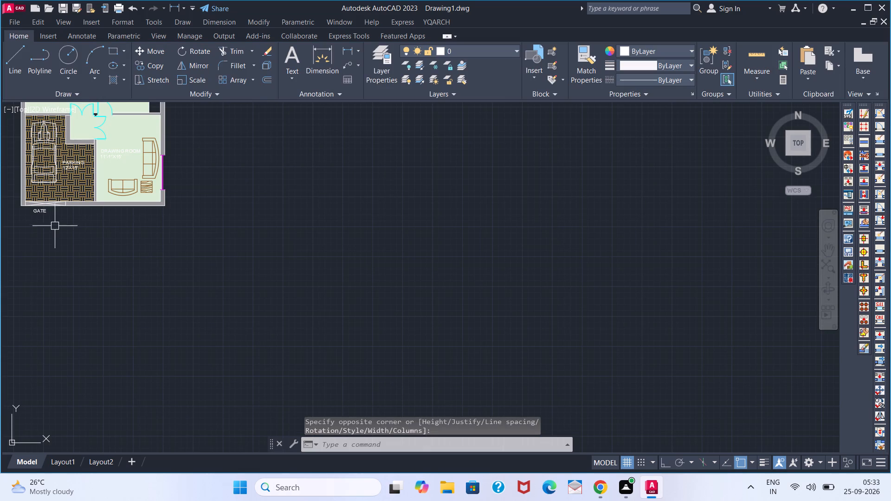
{"action": "middle_click_drag", "start_coordinate": [78, 208], "coordinate": [240, 359]}
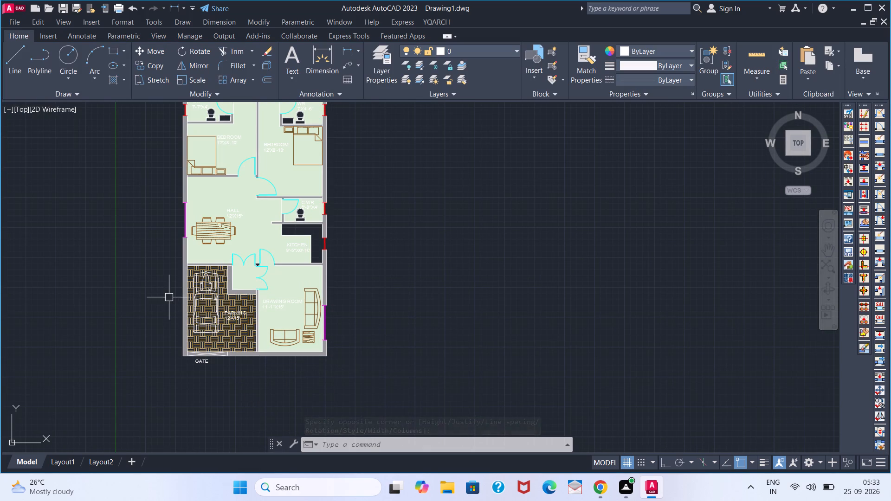
Set up a plot with DWG To PDF.pc3, ISO A4 (210.00 x 297.00 MM) paper, portrait orientation and object lineweights off.
{"action": "key", "text": "ctrl+p"}
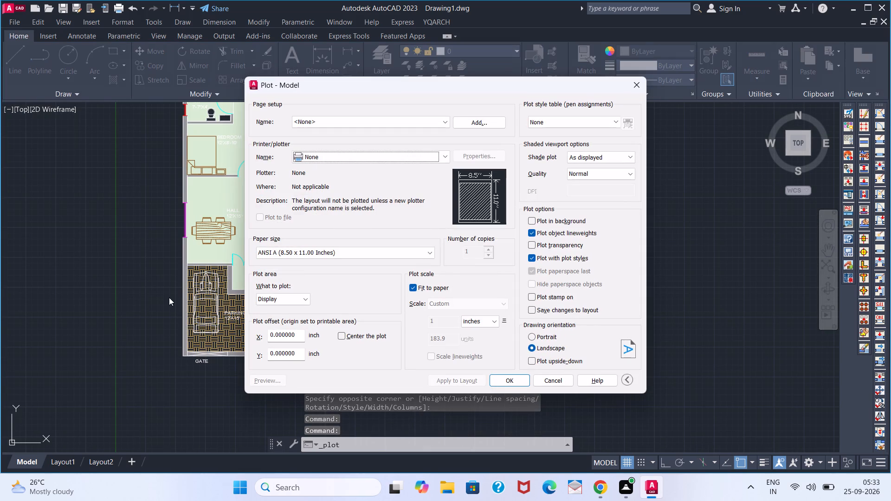
{"action": "left_click", "coordinate": [380, 161]}
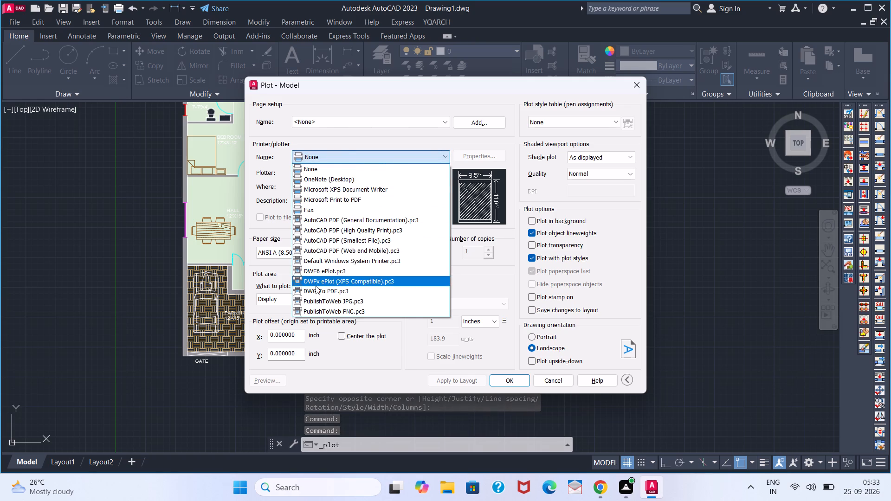
{"action": "left_click", "coordinate": [319, 289]}
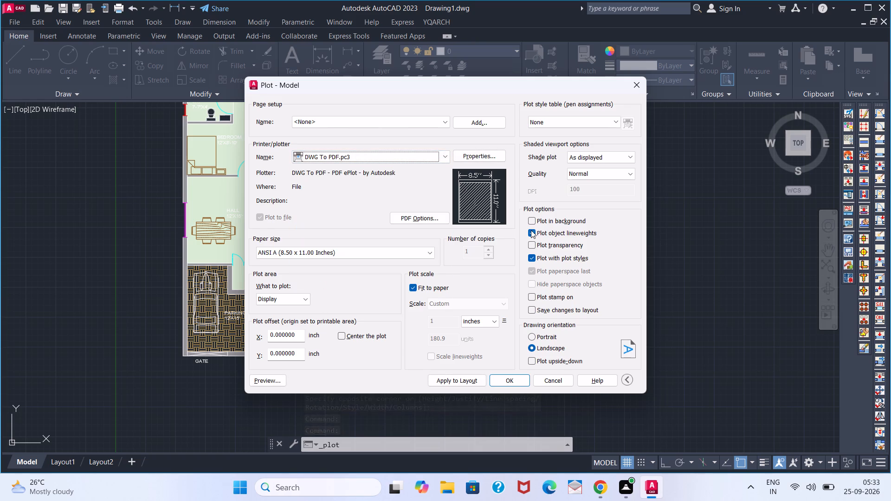
{"action": "left_click", "coordinate": [531, 230]}
{"action": "left_click", "coordinate": [350, 253]}
{"action": "scroll", "coordinate": [266, 380], "scroll_direction": "down", "scroll_amount": 12}
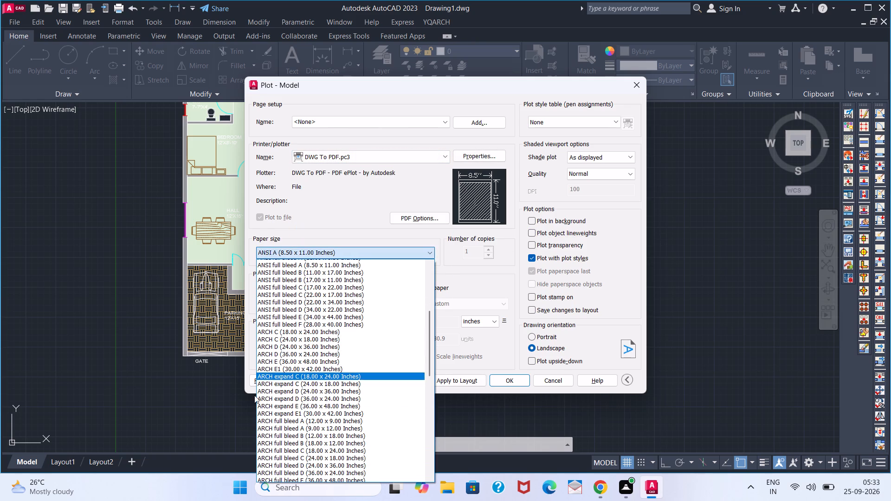
{"action": "scroll", "coordinate": [254, 395], "scroll_direction": "down", "scroll_amount": 17}
{"action": "scroll", "coordinate": [280, 375], "scroll_direction": "up", "scroll_amount": 2}
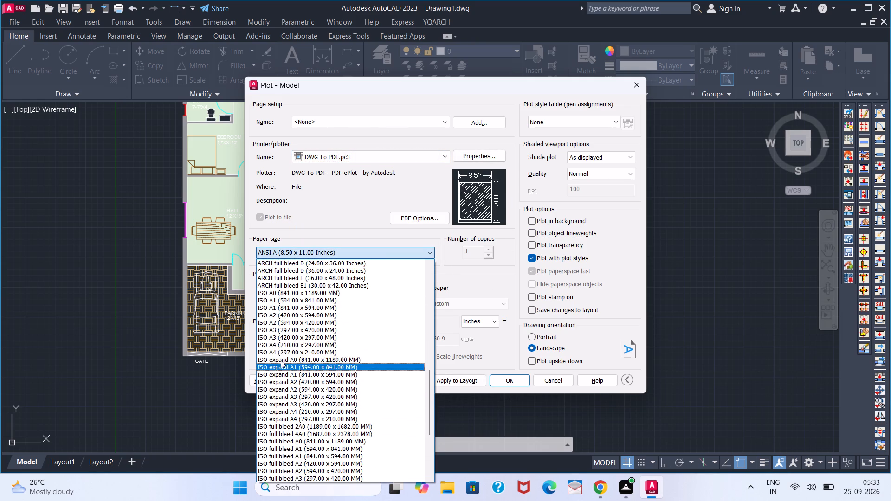
{"action": "left_click", "coordinate": [281, 344]}
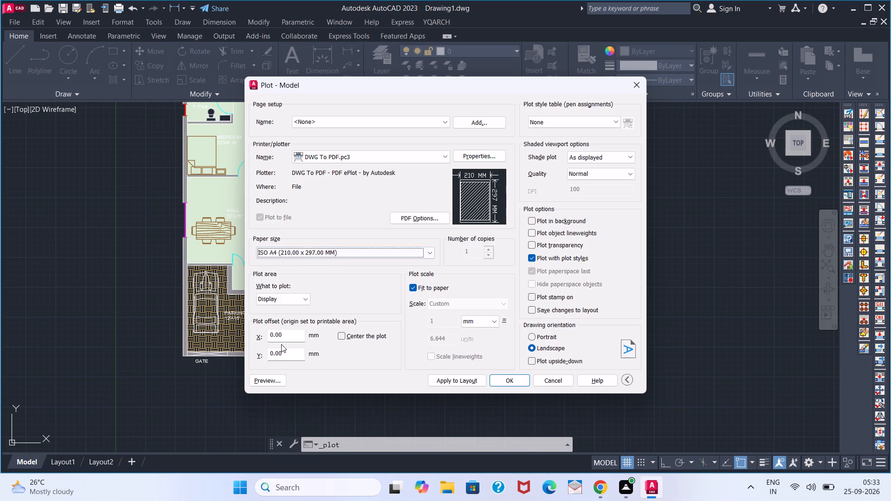
{"action": "left_click", "coordinate": [532, 335]}
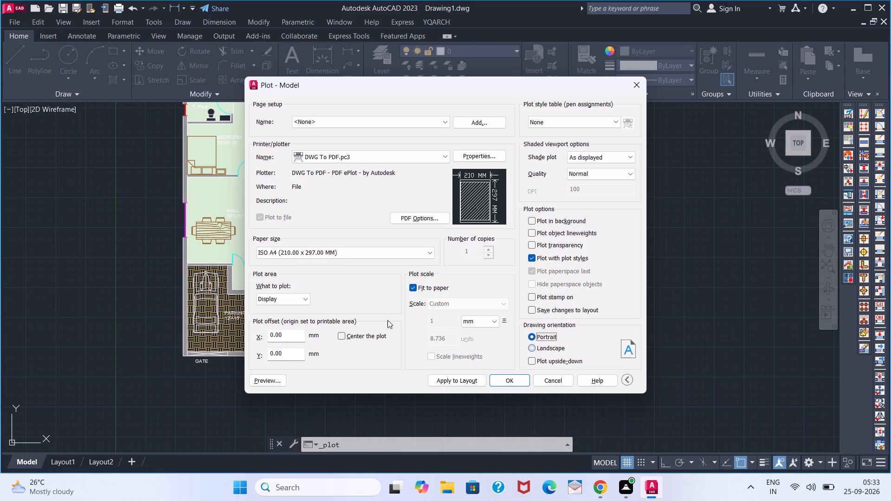
Define the plot area as a window around the whole floor plan including the GATE label, and preview the plot.
{"action": "left_click", "coordinate": [298, 301]}
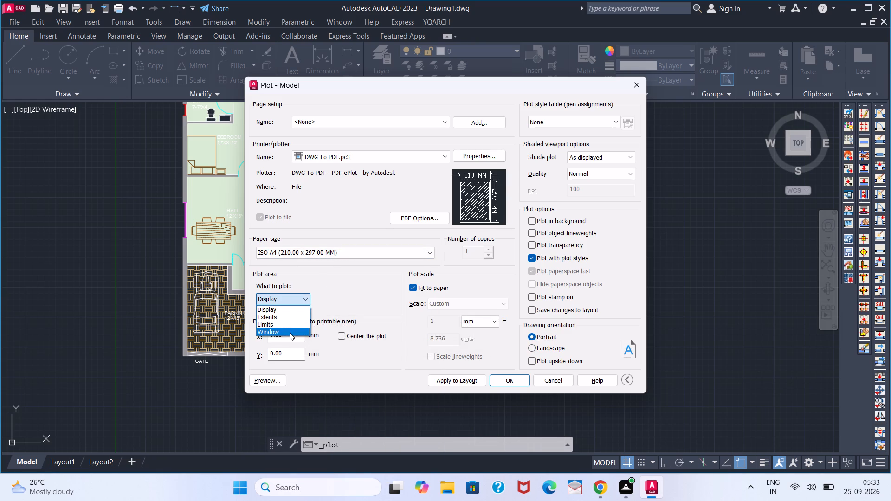
{"action": "left_click", "coordinate": [290, 332]}
{"action": "middle_click_drag", "start_coordinate": [144, 150], "coordinate": [162, 265]}
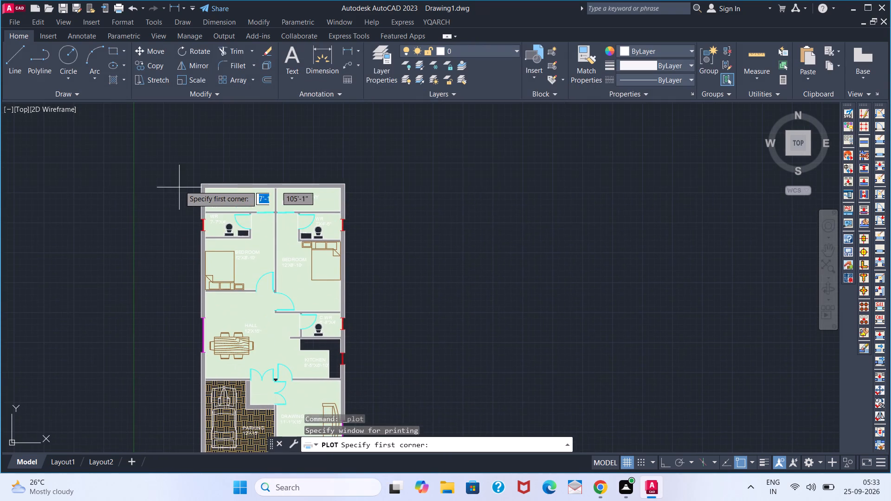
{"action": "scroll", "coordinate": [178, 193], "scroll_direction": "down", "scroll_amount": 1}
{"action": "left_click", "coordinate": [178, 179]}
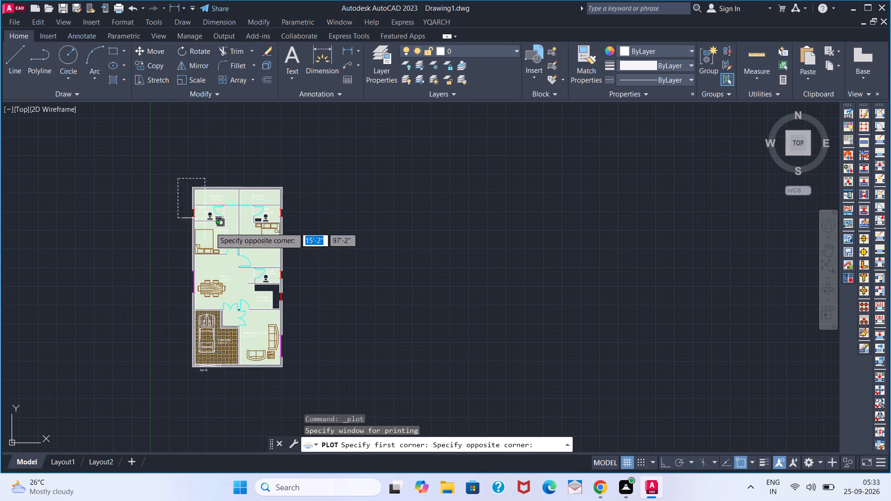
{"action": "left_click", "coordinate": [294, 381]}
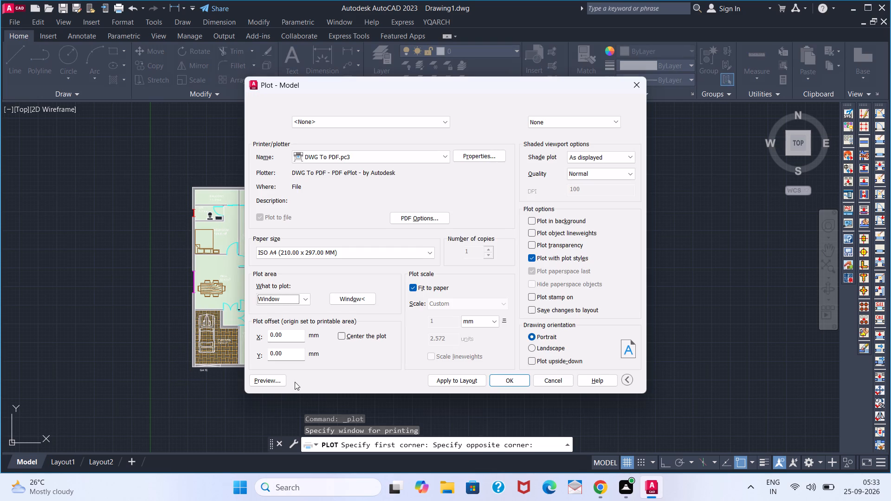
{"action": "left_click", "coordinate": [273, 380]}
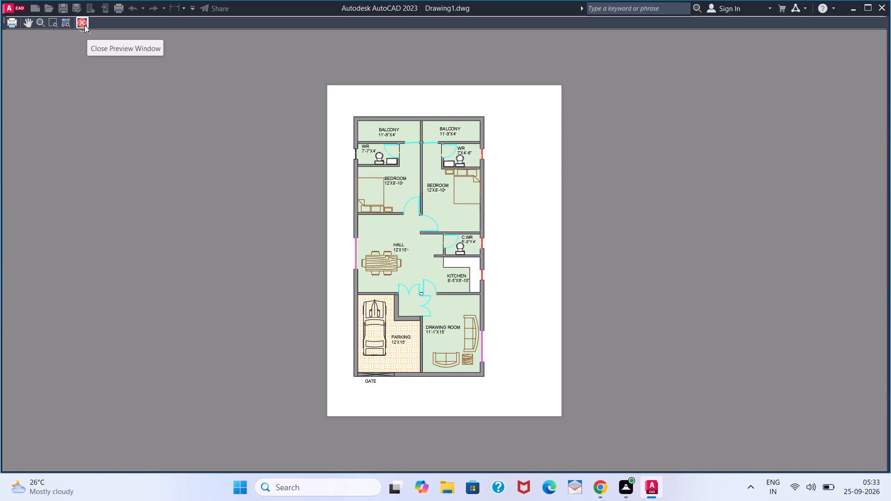
{"action": "left_click", "coordinate": [84, 25]}
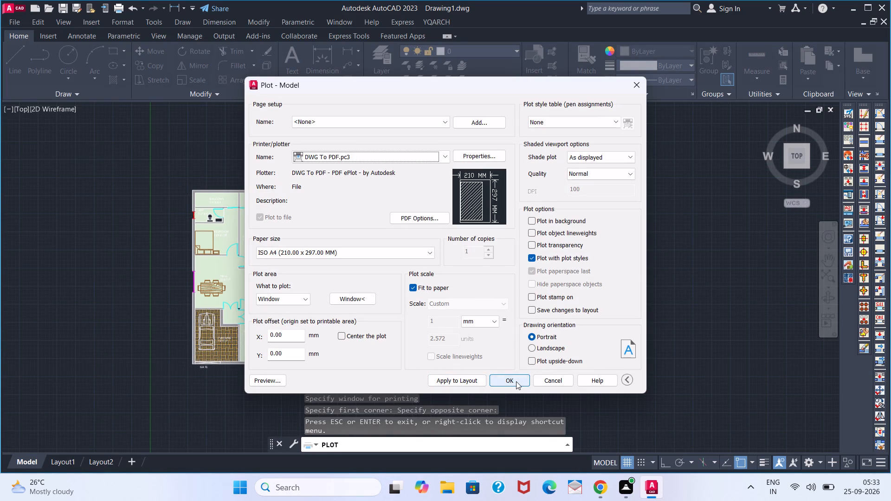
Plot the floor plan to a PDF named 2BHK FLOOR PLAN on the Desktop and minimise the opened PDF.
{"action": "left_click", "coordinate": [516, 381]}
{"action": "key", "text": "BackSpace"}
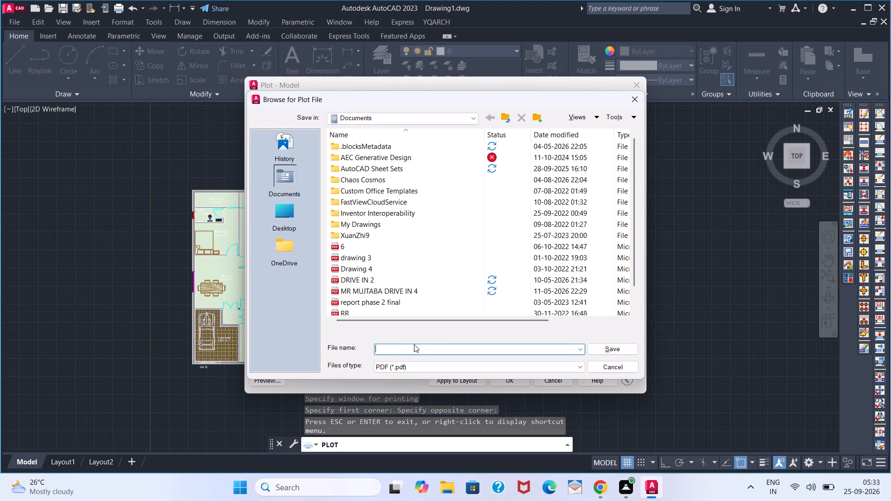
{"action": "type", "text": "2BHK FLOOR PLANM"}
{"action": "key", "text": "BackSpace"}
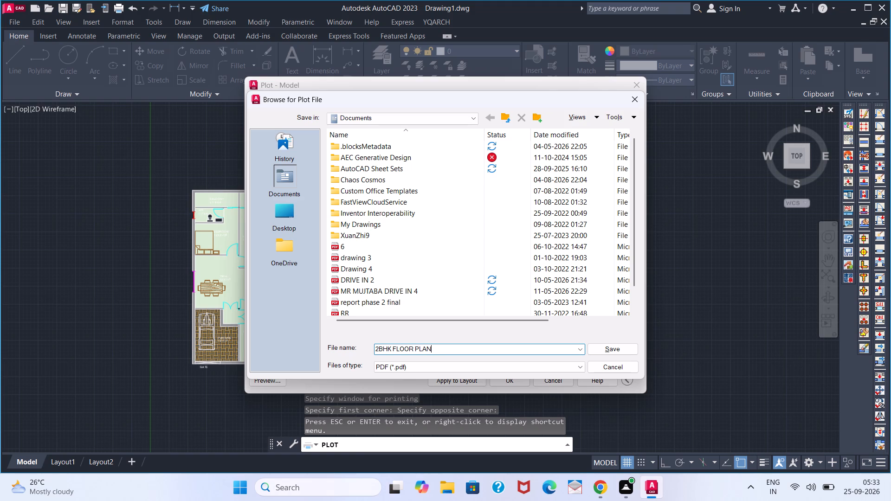
{"action": "left_click", "coordinate": [294, 211]}
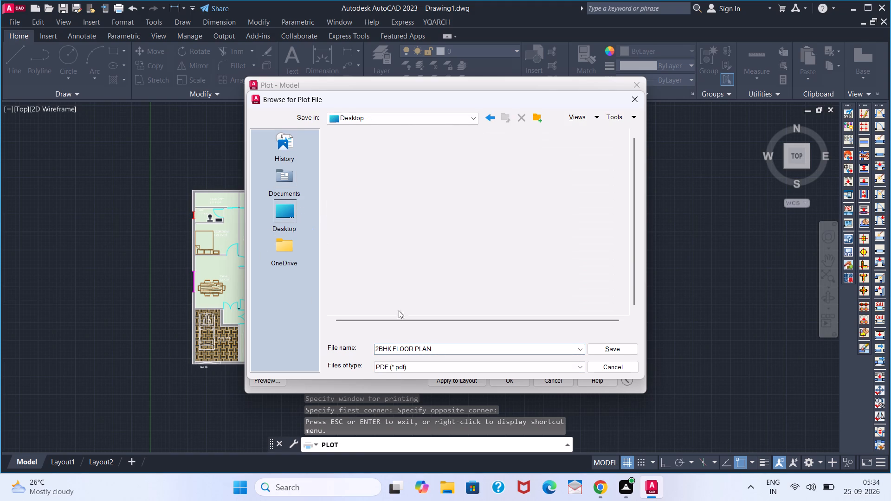
{"action": "left_click", "coordinate": [613, 351]}
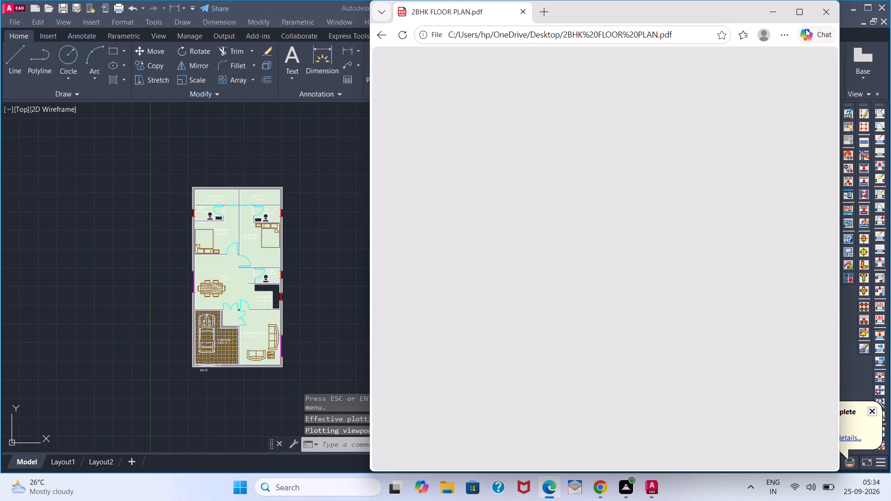
{"action": "left_click", "coordinate": [773, 11]}
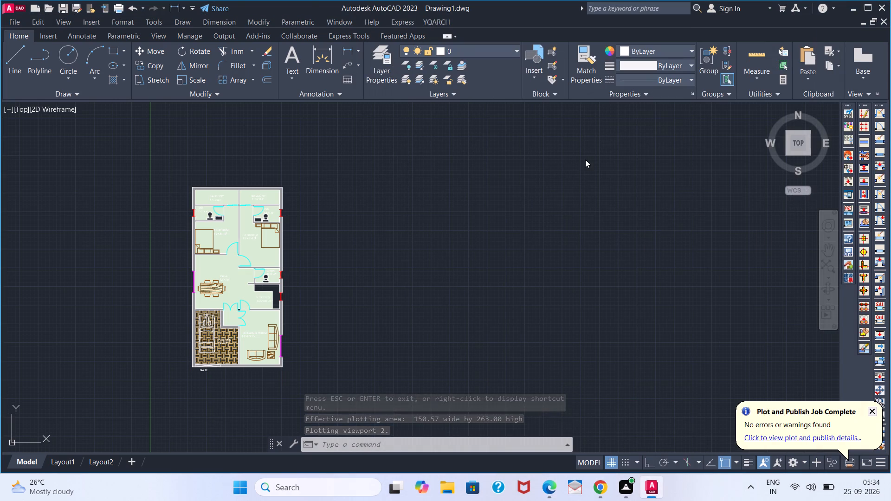
Try to save the drawing to the Desktop as 2BHK FLOOR in AutoCAD 2018 Drawing format.
{"action": "key", "text": "ctrl+s"}
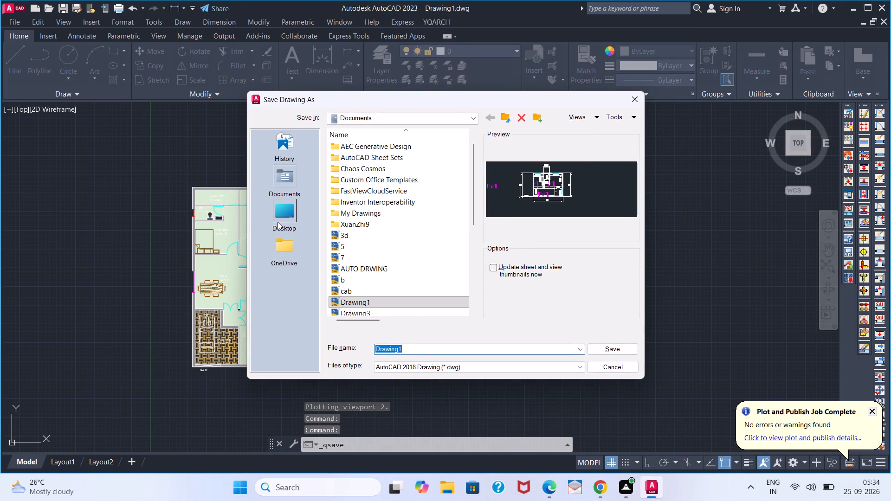
{"action": "left_click", "coordinate": [278, 222]}
{"action": "double_click", "coordinate": [413, 340]}
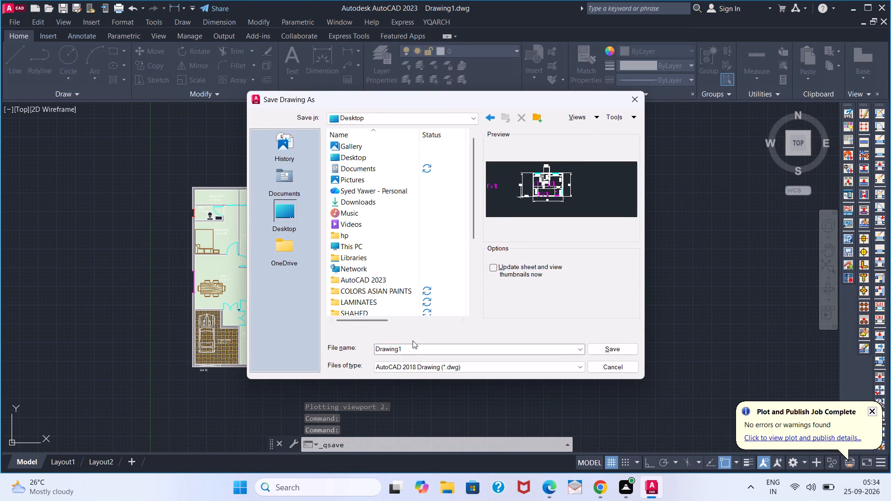
{"action": "double_click", "coordinate": [409, 348]}
{"action": "key", "text": "BackSpace"}
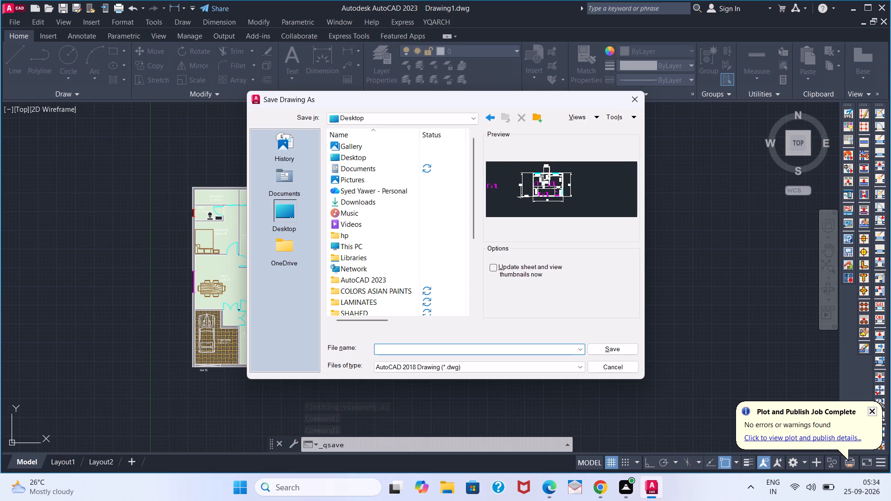
{"action": "type", "text": "2BHK FLOOR OLA"}
{"action": "key", "text": "BackSpace"}
{"action": "key", "text": "BackSpace"}
{"action": "key", "text": "BackSpace"}
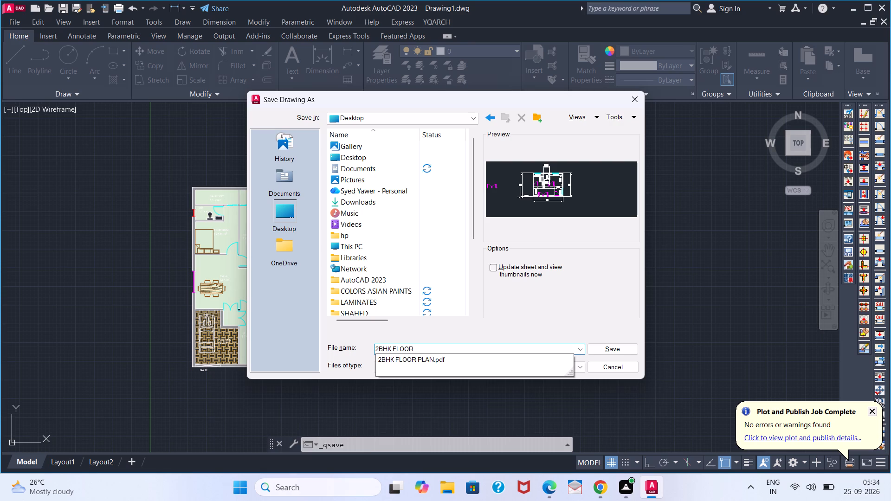
{"action": "key", "text": "Return"}
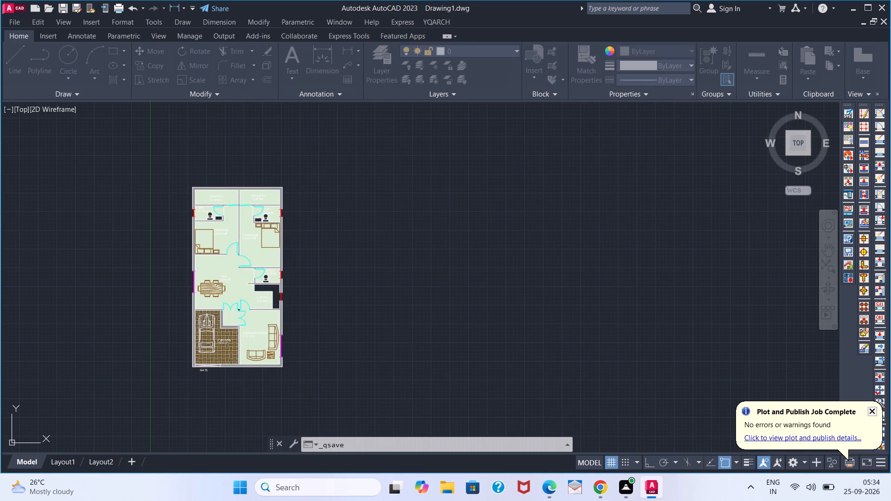
{"action": "left_click", "coordinate": [609, 133]}
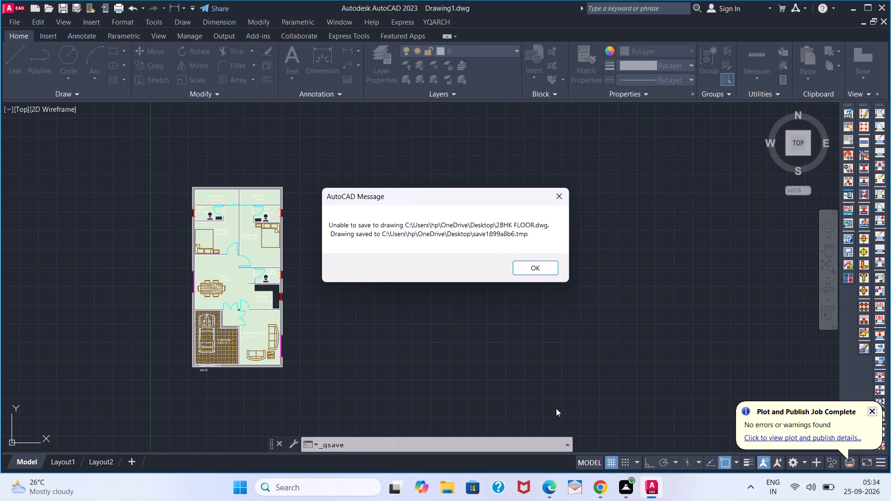
Switch to File Explorer, browse to the hp user's OneDrive Desktop folder and look for the temporary save file named in the save message.
{"action": "left_click", "coordinate": [448, 487]}
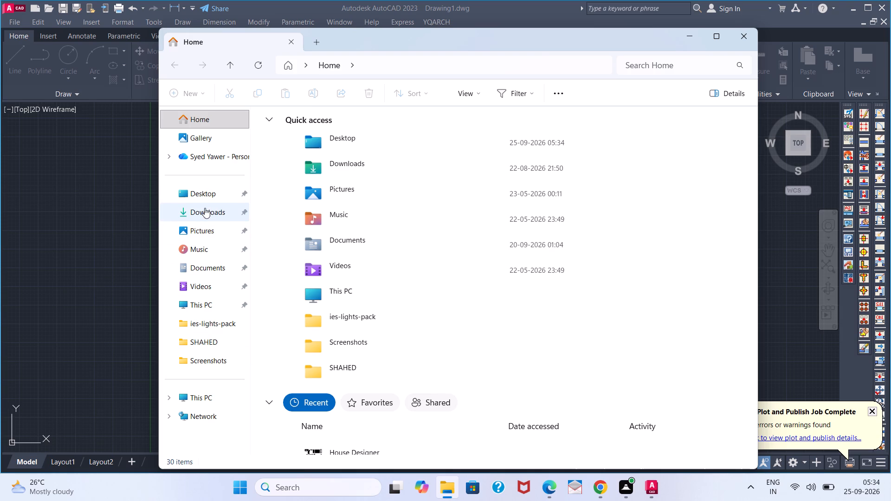
{"action": "left_click", "coordinate": [195, 310]}
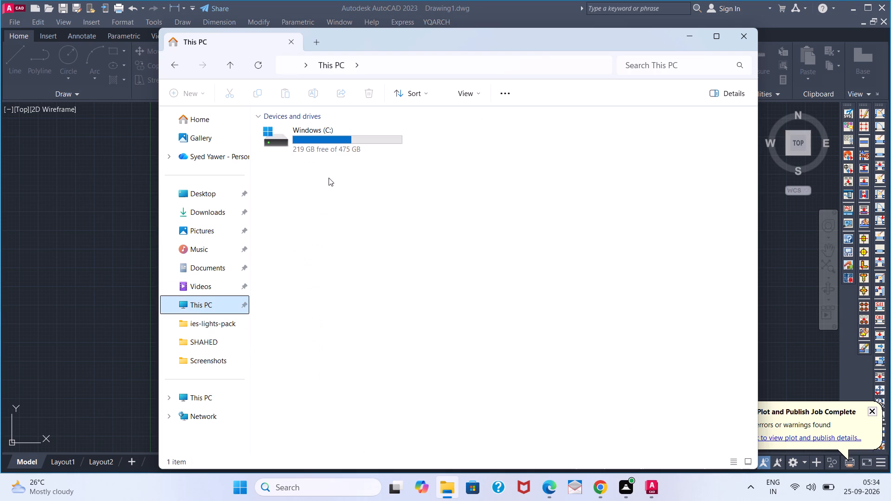
{"action": "double_click", "coordinate": [331, 150]}
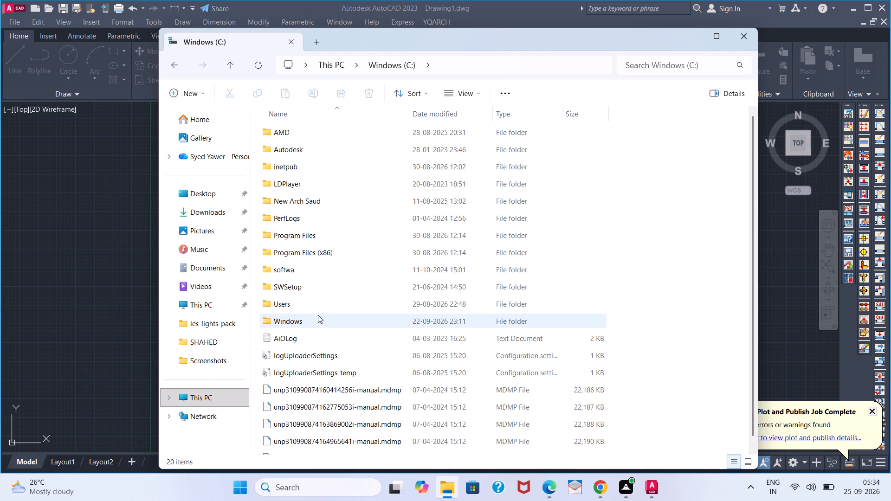
{"action": "double_click", "coordinate": [307, 306]}
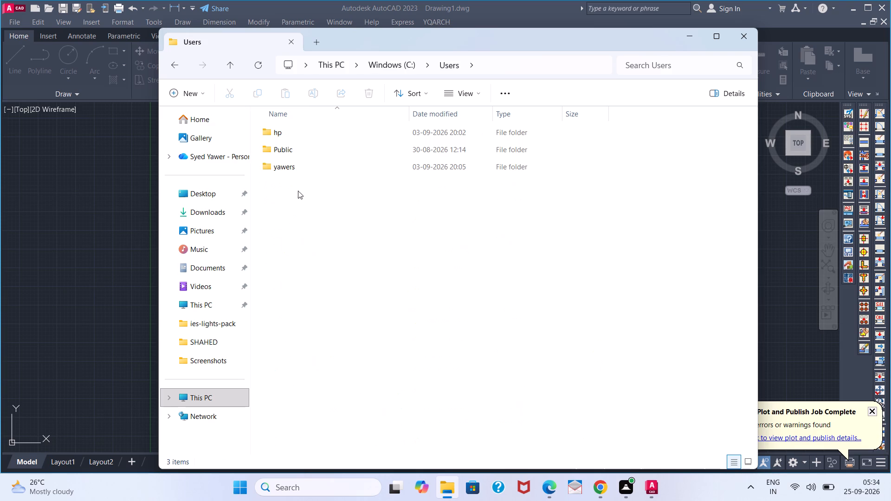
{"action": "double_click", "coordinate": [283, 136]}
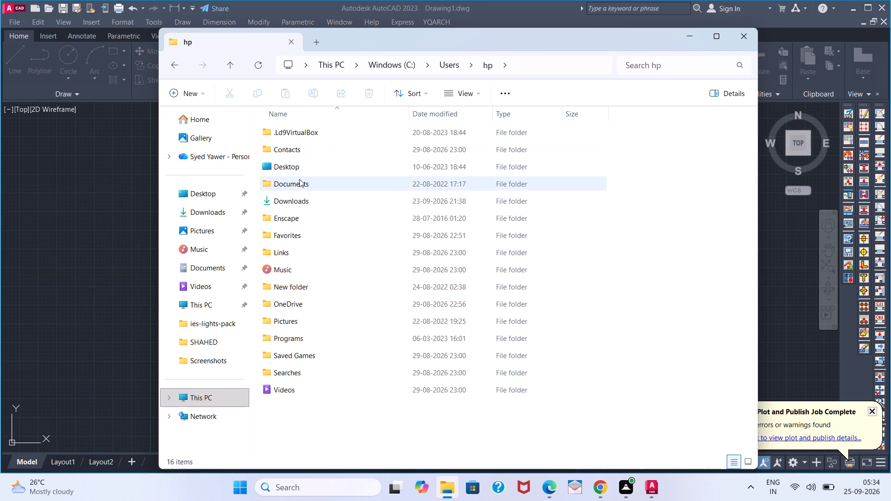
{"action": "double_click", "coordinate": [293, 304]}
{"action": "double_click", "coordinate": [327, 146]}
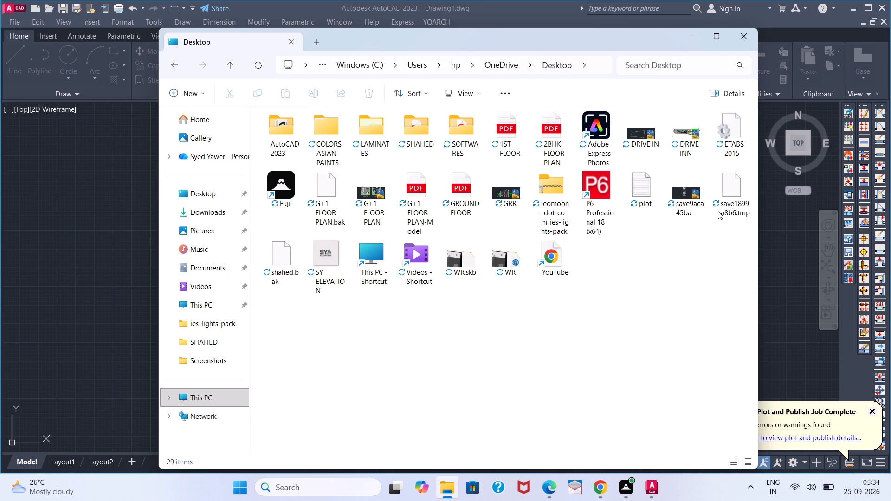
{"action": "left_click_drag", "start_coordinate": [544, 36], "coordinate": [502, 311]}
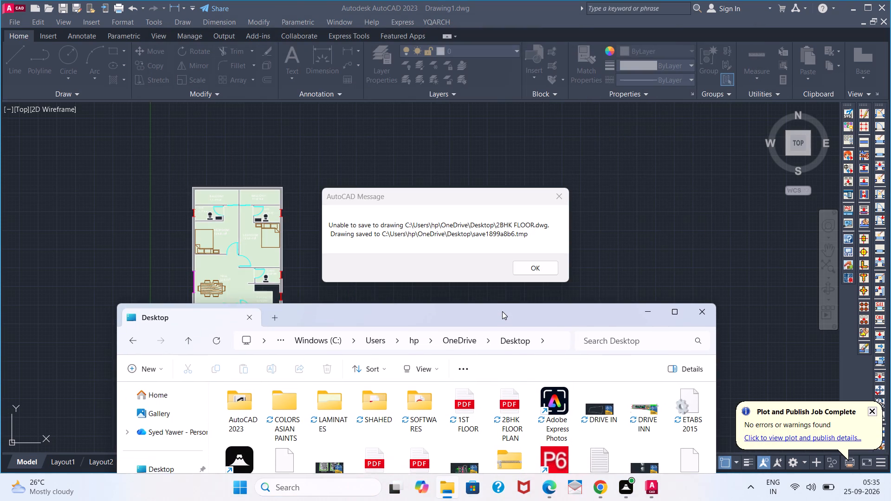
{"action": "left_click_drag", "start_coordinate": [502, 311], "coordinate": [486, 216]}
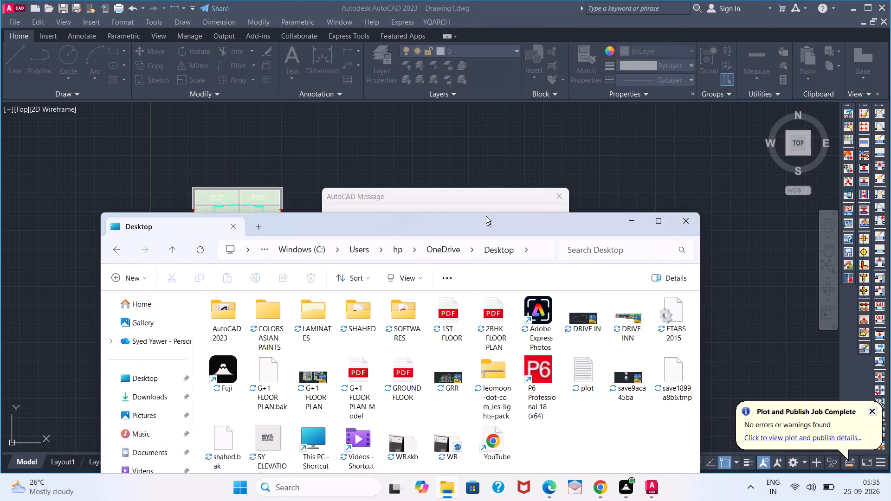
{"action": "left_click_drag", "start_coordinate": [486, 216], "coordinate": [481, 182]}
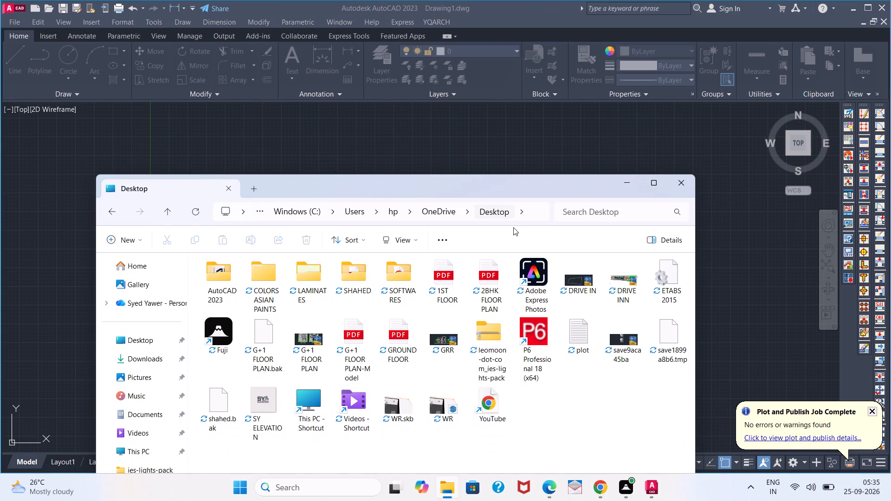
Switch to AutoCAD, acknowledge the save message, and minimise the window so the Windows desktop is accessible.
{"action": "left_click_drag", "start_coordinate": [502, 193], "coordinate": [496, 202]}
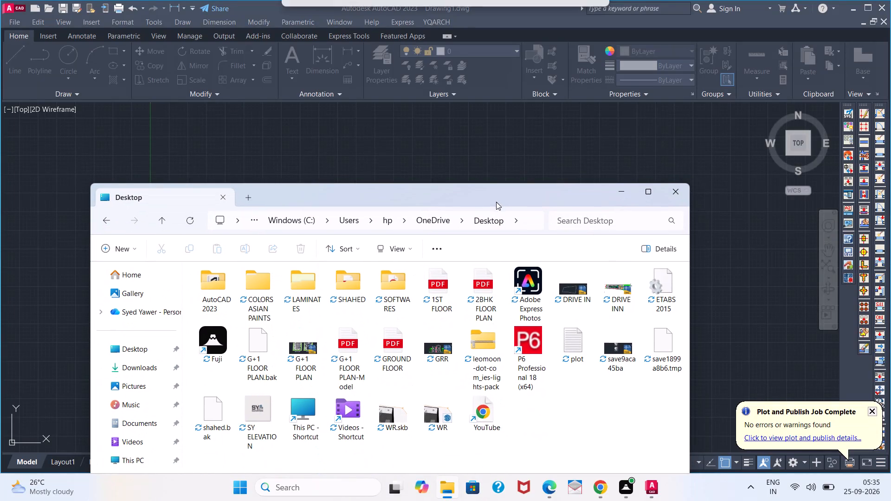
{"action": "left_click", "coordinate": [852, 15]}
{"action": "left_click", "coordinate": [852, 11]}
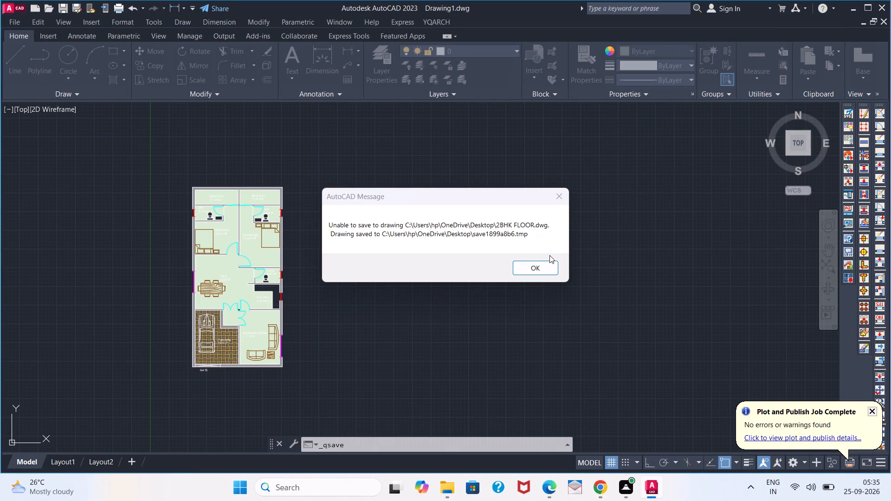
{"action": "left_click", "coordinate": [537, 266]}
{"action": "left_click", "coordinate": [851, 11]}
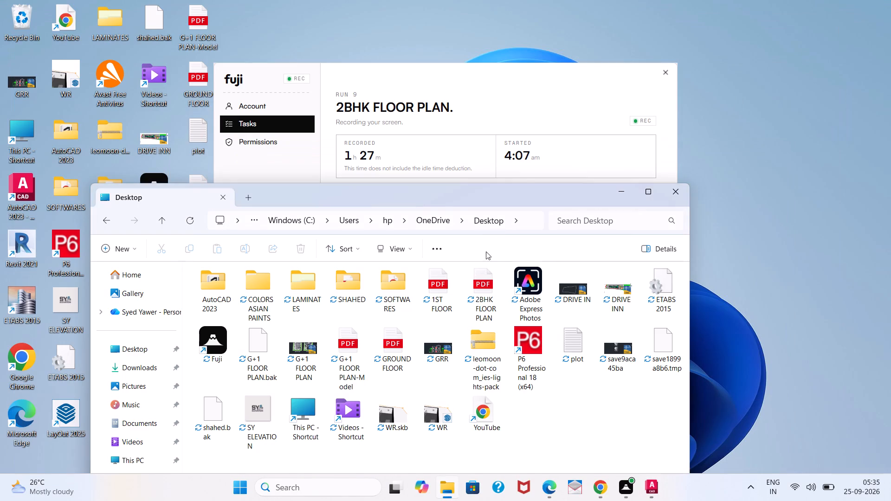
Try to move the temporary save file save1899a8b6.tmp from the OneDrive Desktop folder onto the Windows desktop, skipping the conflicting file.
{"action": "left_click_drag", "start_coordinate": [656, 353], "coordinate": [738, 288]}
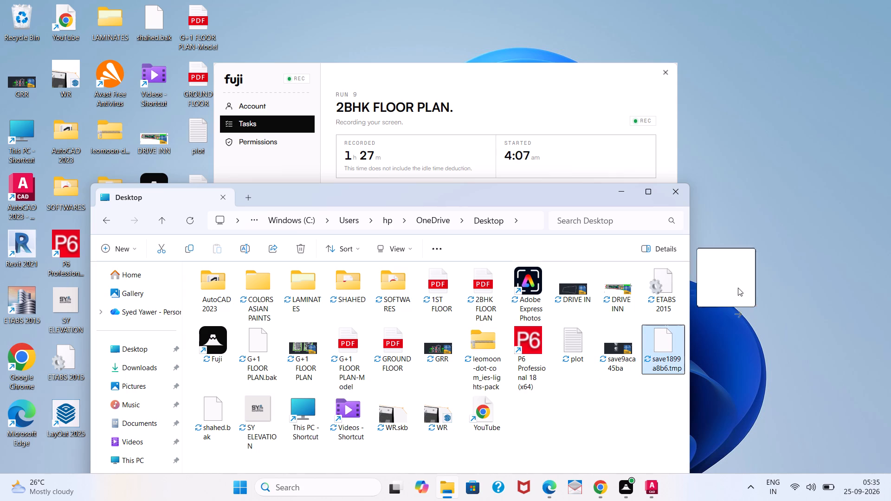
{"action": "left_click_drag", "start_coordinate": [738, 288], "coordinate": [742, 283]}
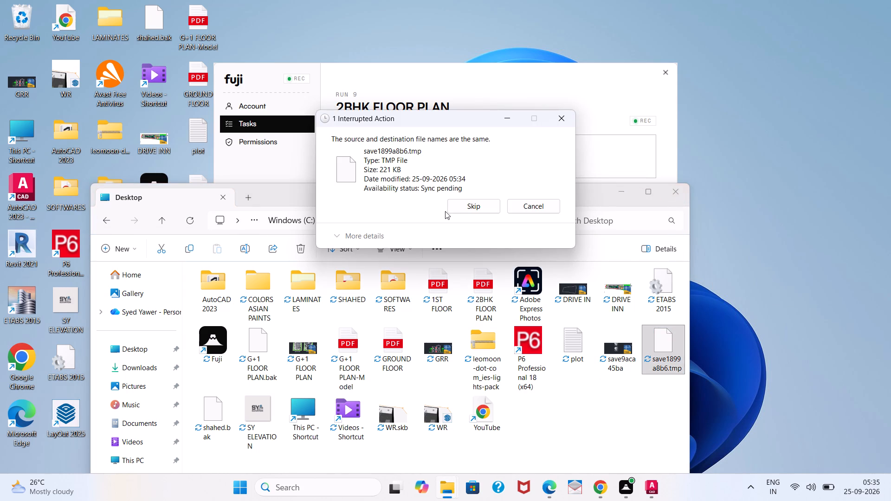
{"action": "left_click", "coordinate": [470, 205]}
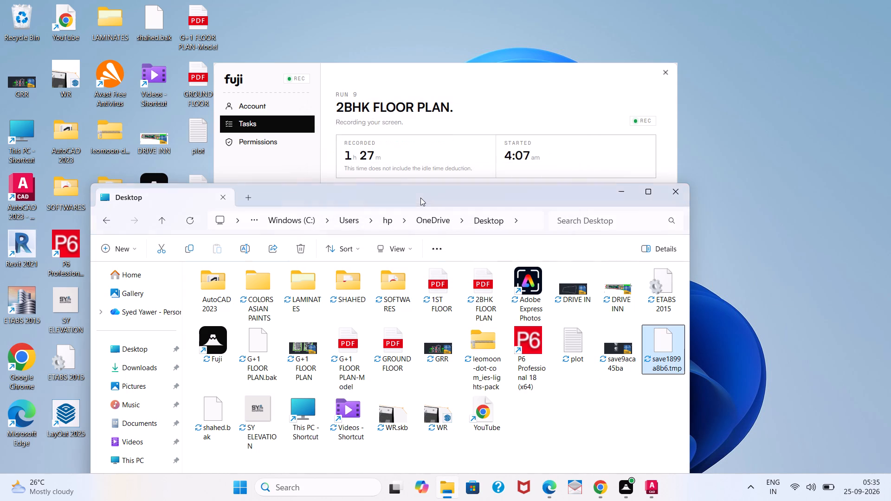